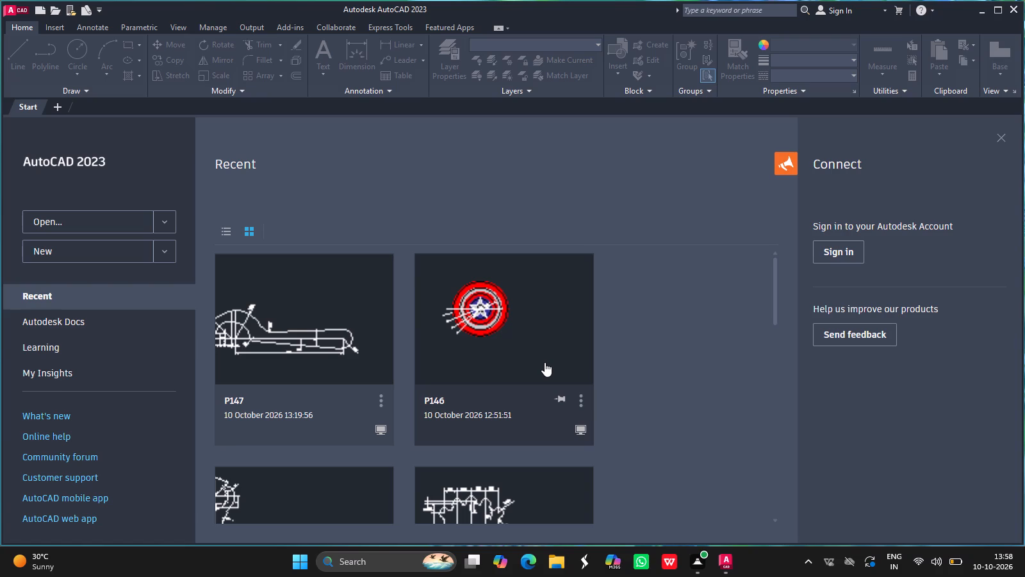
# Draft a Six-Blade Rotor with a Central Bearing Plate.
# Start a new drawing from the acadiso.dwt template.
pyautogui.click(100, 248)
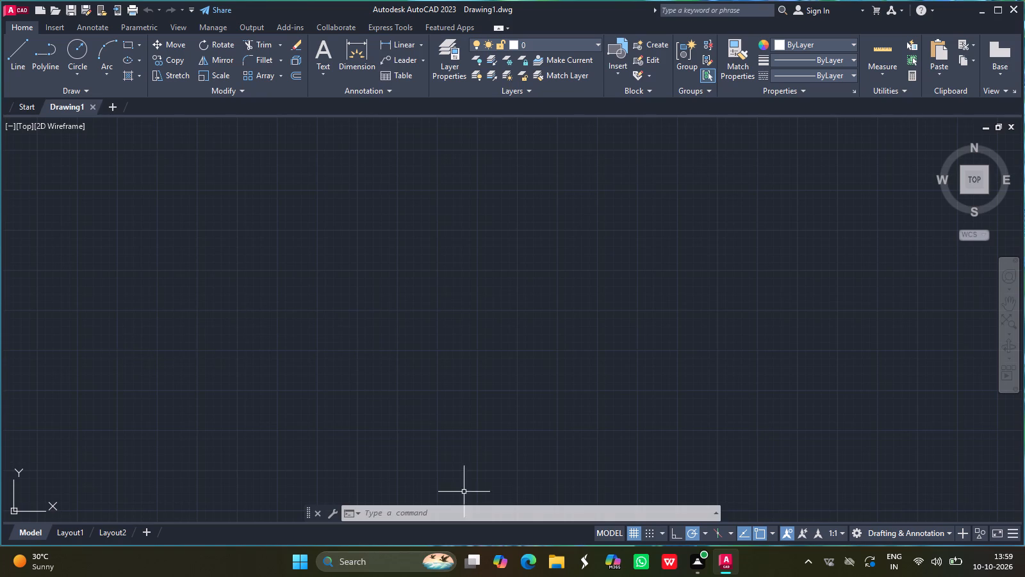
# Turn on command log recording with the LOGFILEON command.
pyautogui.click(453, 516)
pyautogui.write('logf')
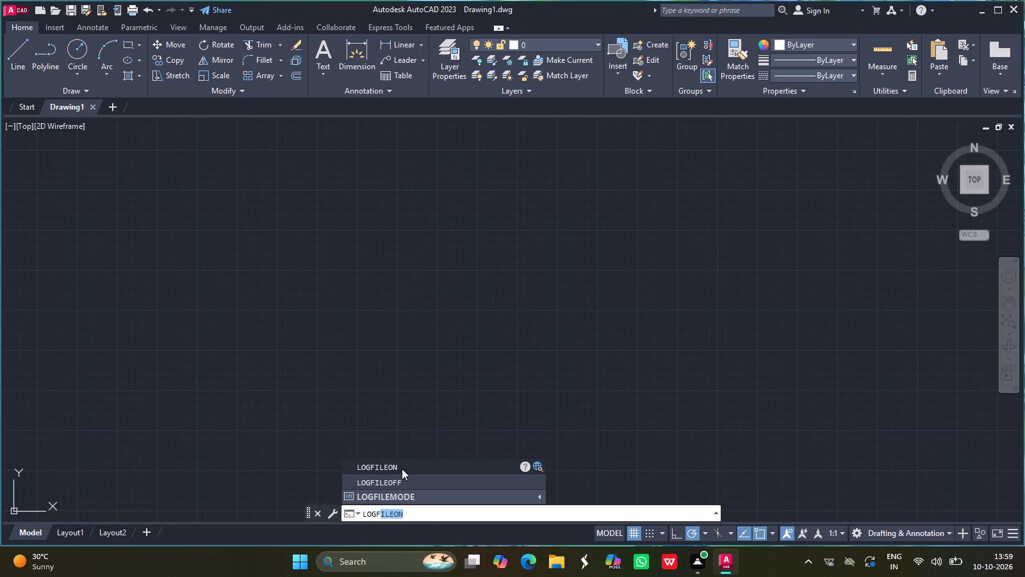
pyautogui.click(402, 469)
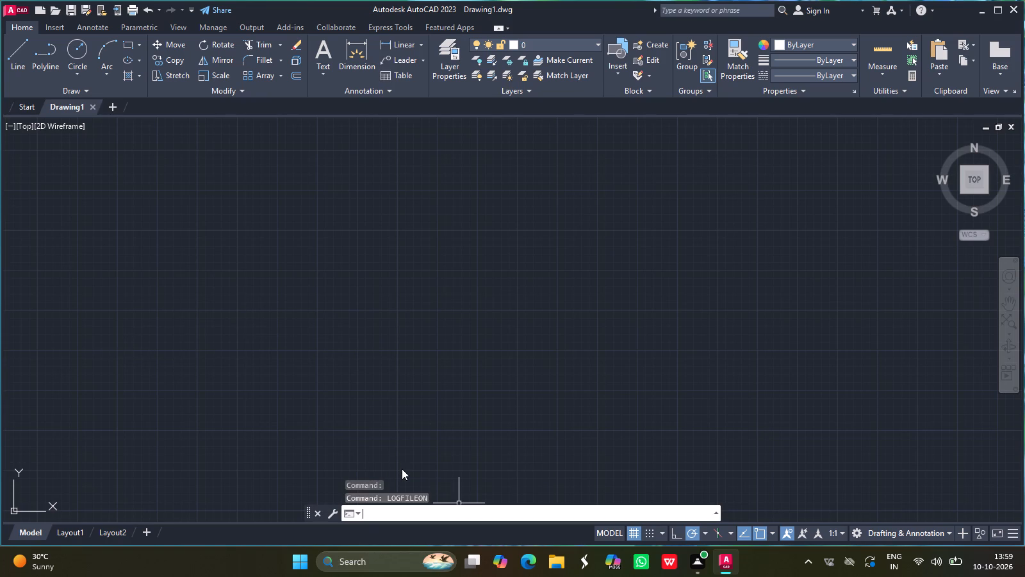
# Draw a circle of diameter 50 near the middle of the empty drawing area.
pyautogui.click(82, 63)
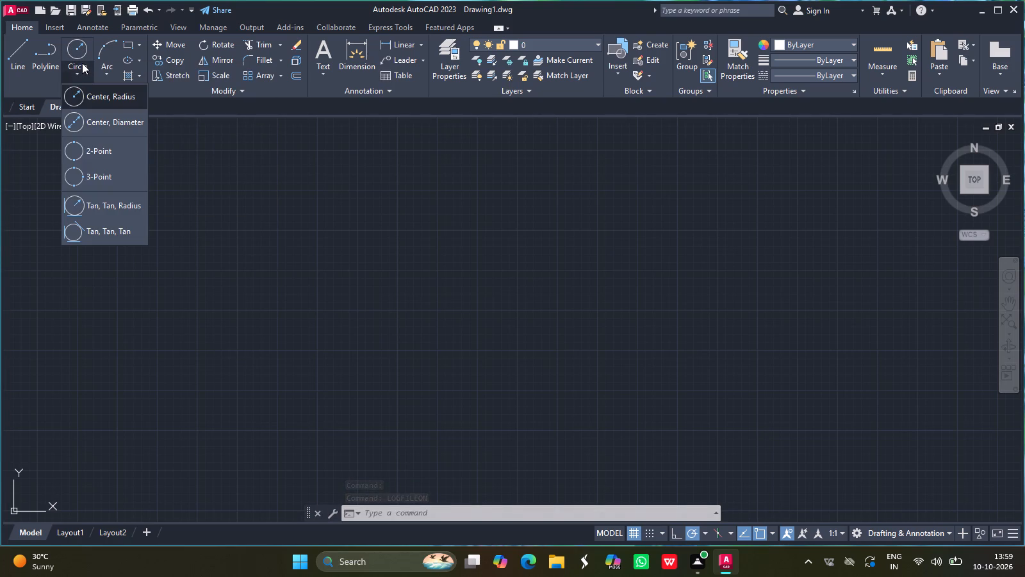
pyautogui.click(106, 122)
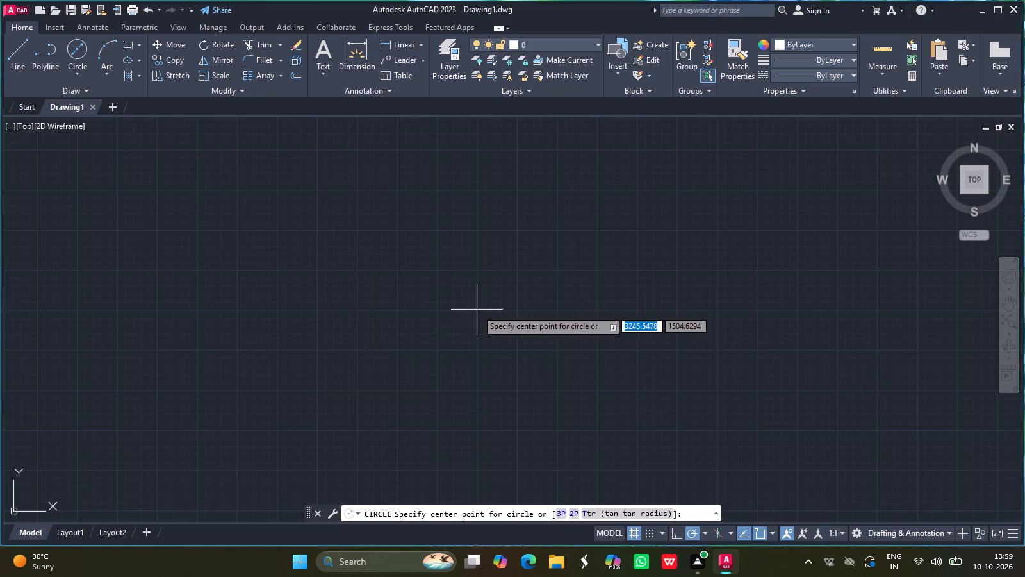
pyautogui.moveTo(477, 310); pyautogui.dragTo(398, 283)
pyautogui.write('50')
pyautogui.press('Return')
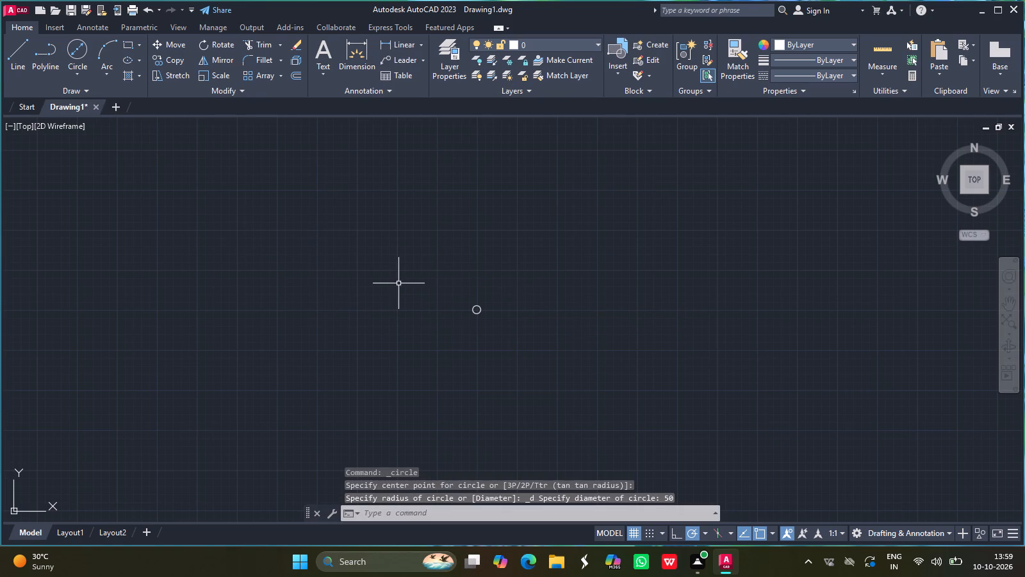
# Draw a circle of diameter 22.5 concentric with the 50-diameter circle.
pyautogui.keyDown('ctrl'); pyautogui.scroll(4, 504, 302); pyautogui.keyUp('ctrl')
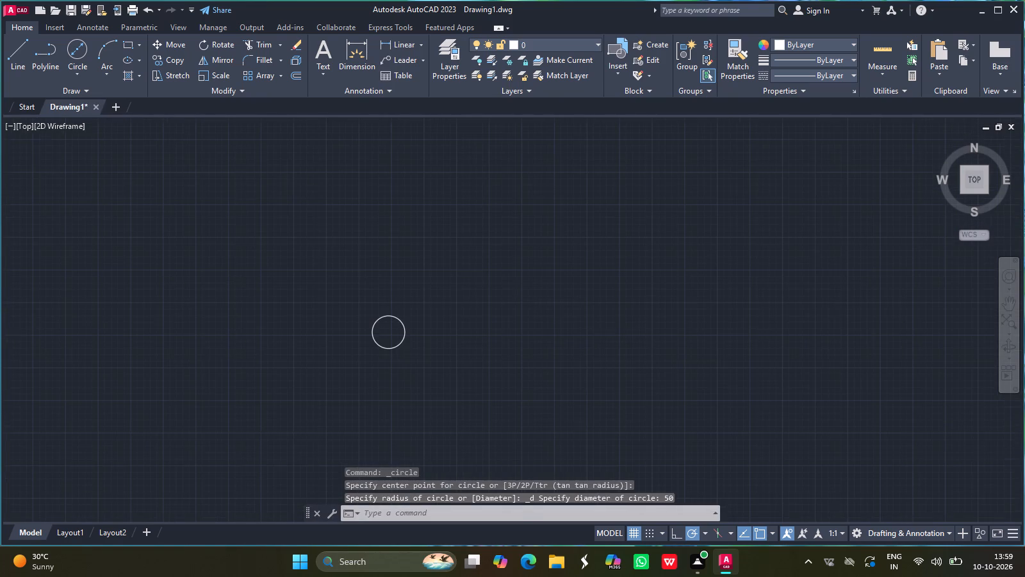
pyautogui.click(1012, 304)
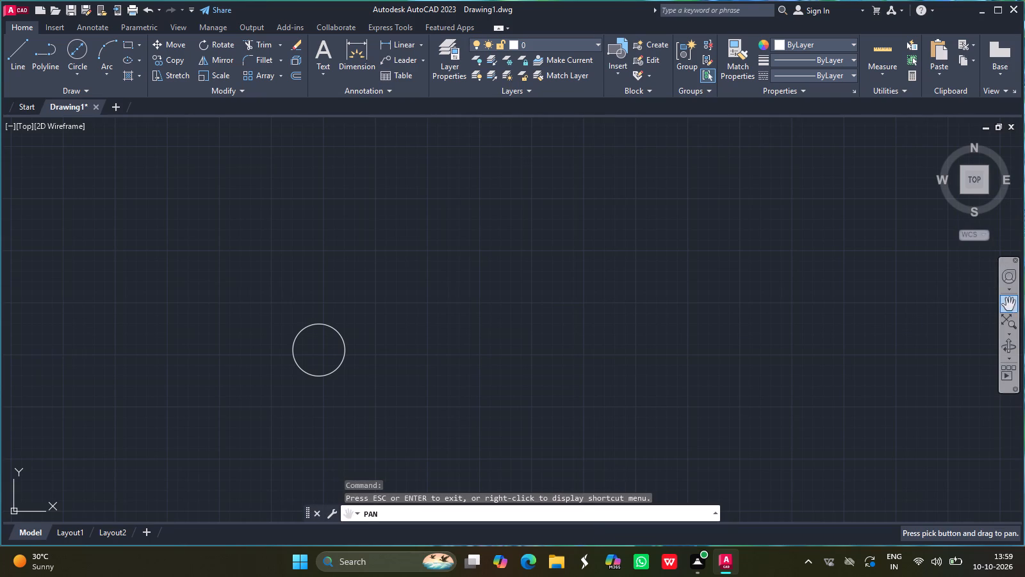
pyautogui.moveTo(336, 352); pyautogui.dragTo(462, 326)
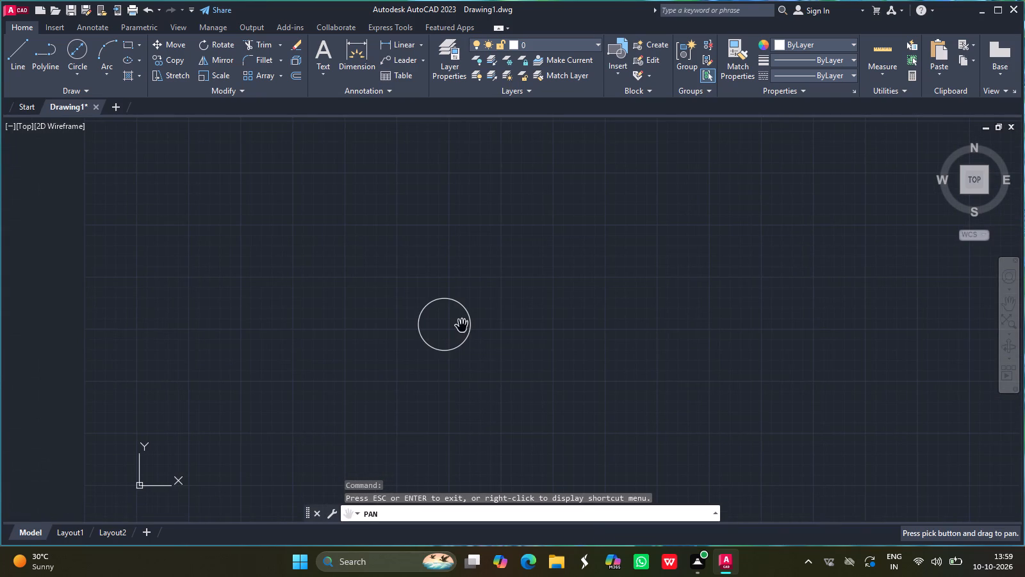
pyautogui.keyDown('ctrl'); pyautogui.scroll(2, 462, 326); pyautogui.keyUp('ctrl')
pyautogui.press('Escape')
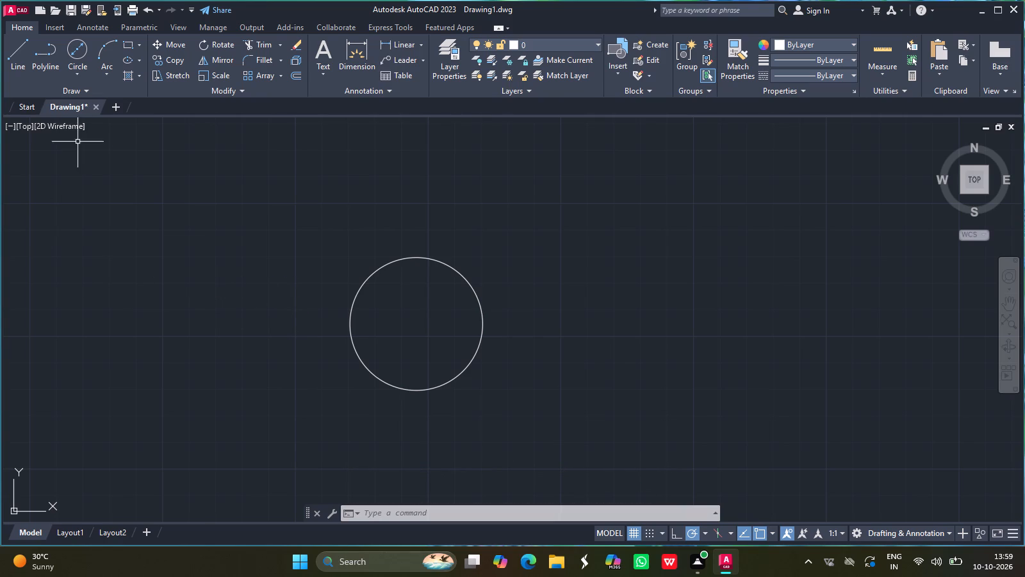
pyautogui.click(70, 46)
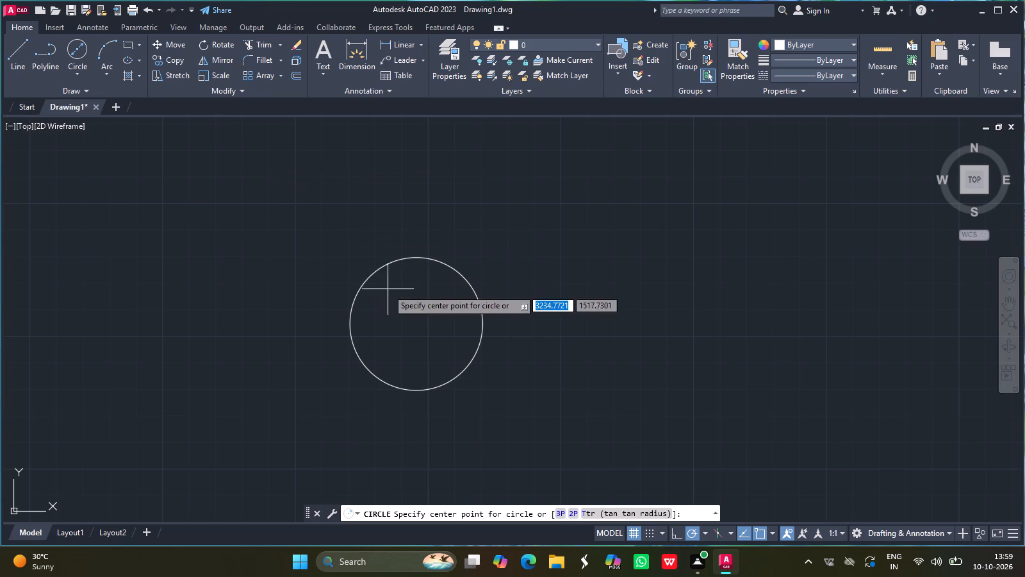
pyautogui.moveTo(420, 321); pyautogui.dragTo(373, 286)
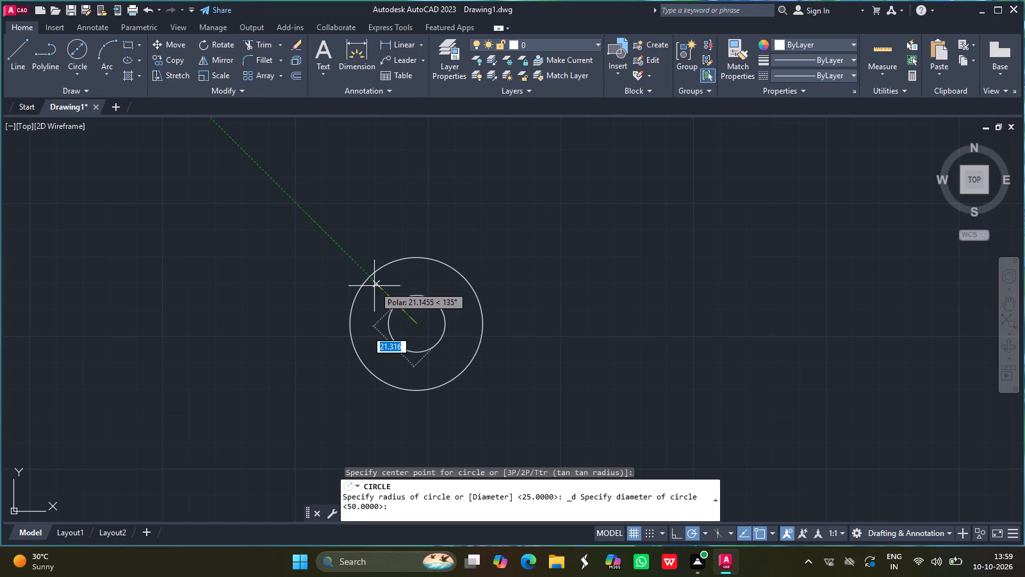
pyautogui.write('22.5')
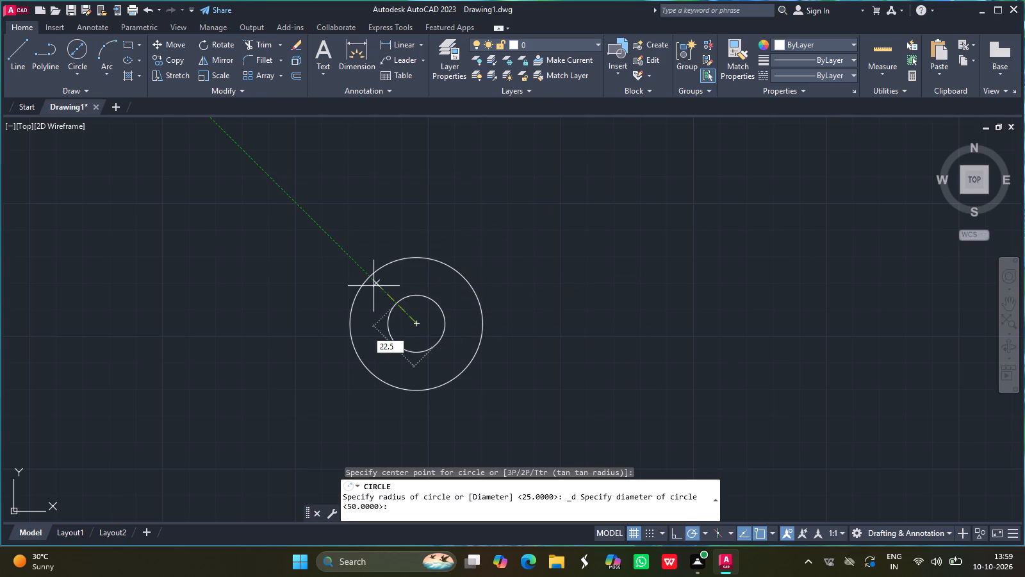
pyautogui.press('Return')
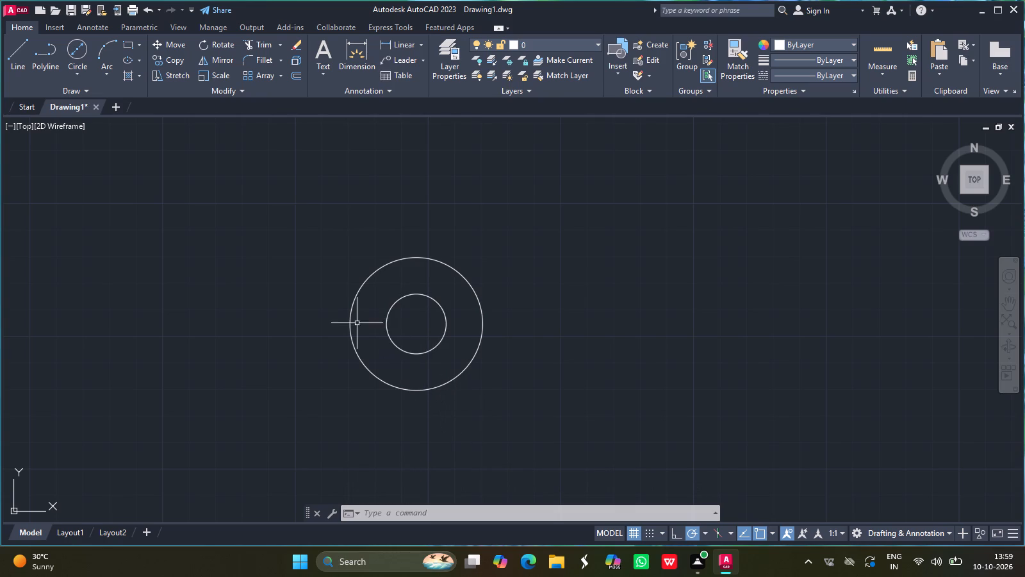
# Draw a circle of diameter 30 on the same centre as the two existing circles.
pyautogui.click(70, 54)
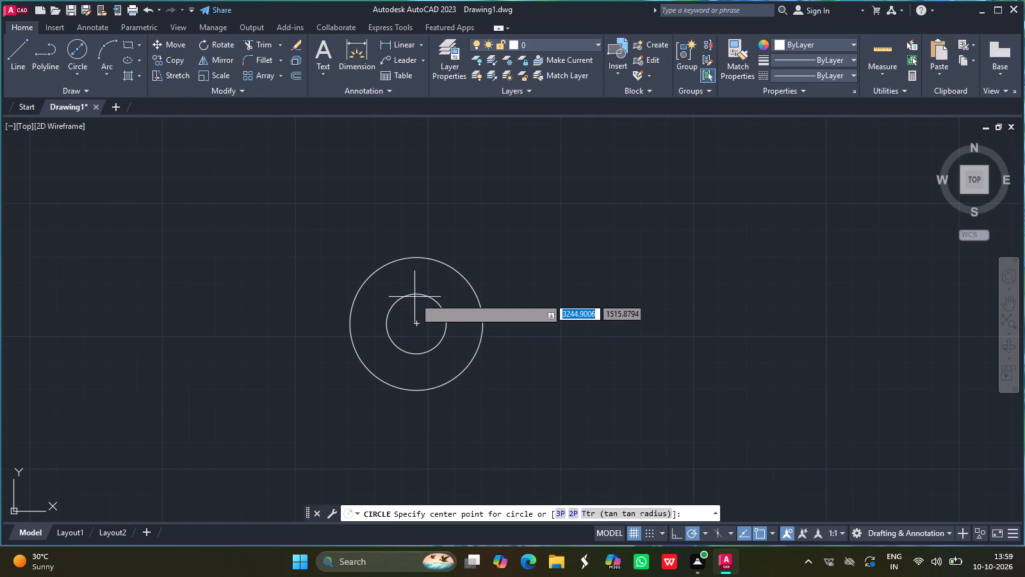
pyautogui.moveTo(415, 328); pyautogui.dragTo(369, 301)
pyautogui.write('30')
pyautogui.press('Return')
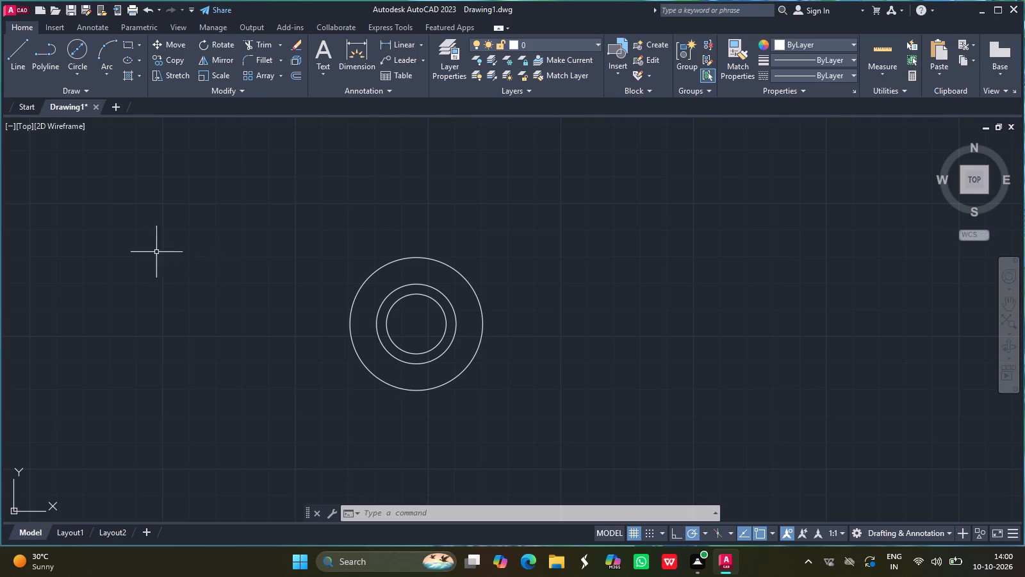
# Draw a circle of diameter 5 centred on the top quadrant of the 30-diameter circle.
pyautogui.click(80, 46)
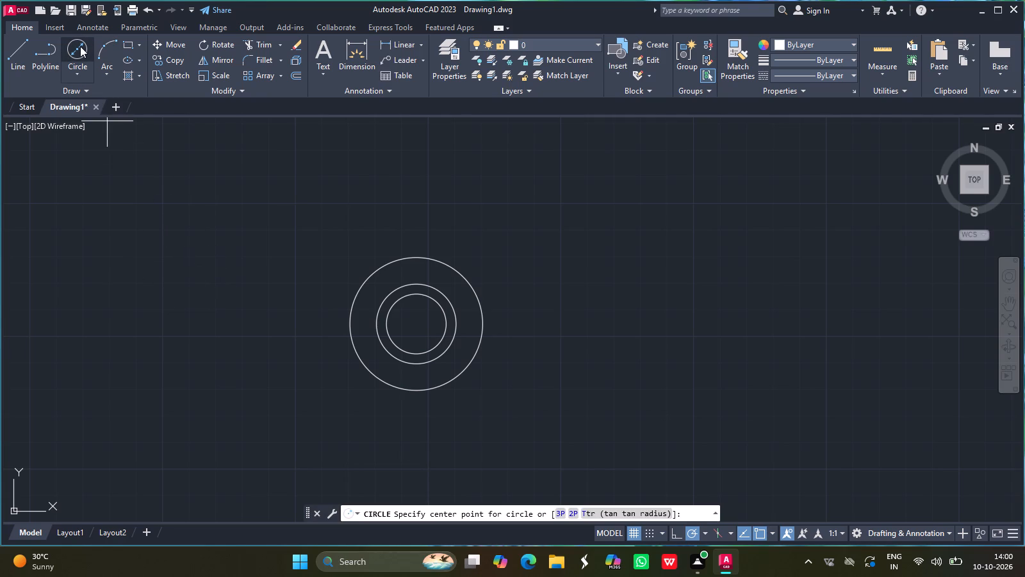
pyautogui.moveTo(417, 283); pyautogui.dragTo(407, 278)
pyautogui.press('5')
pyautogui.press('Return')
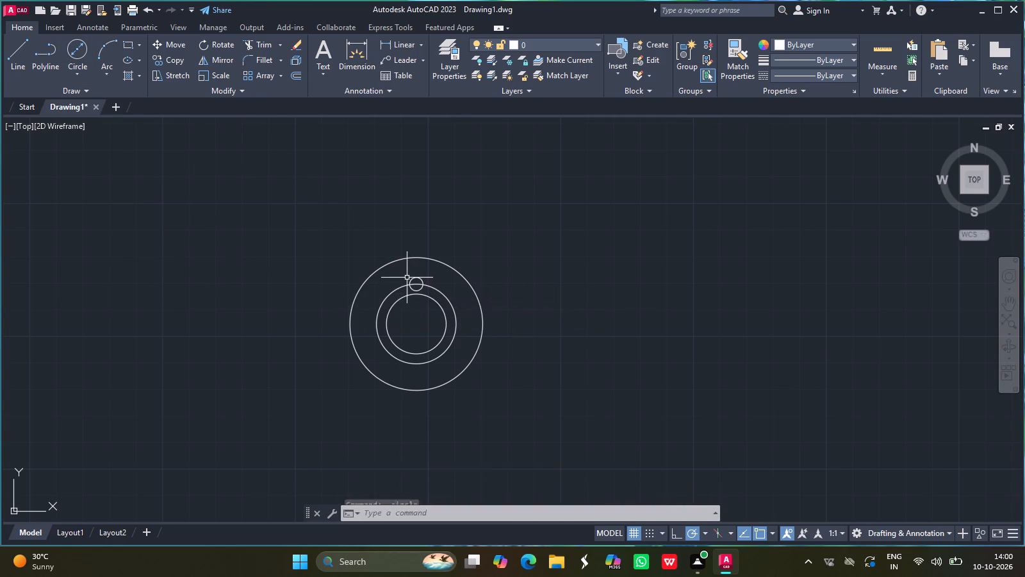
# Draw a circle of diameter 3 concentric with the small 5-diameter circle.
pyautogui.click(80, 43)
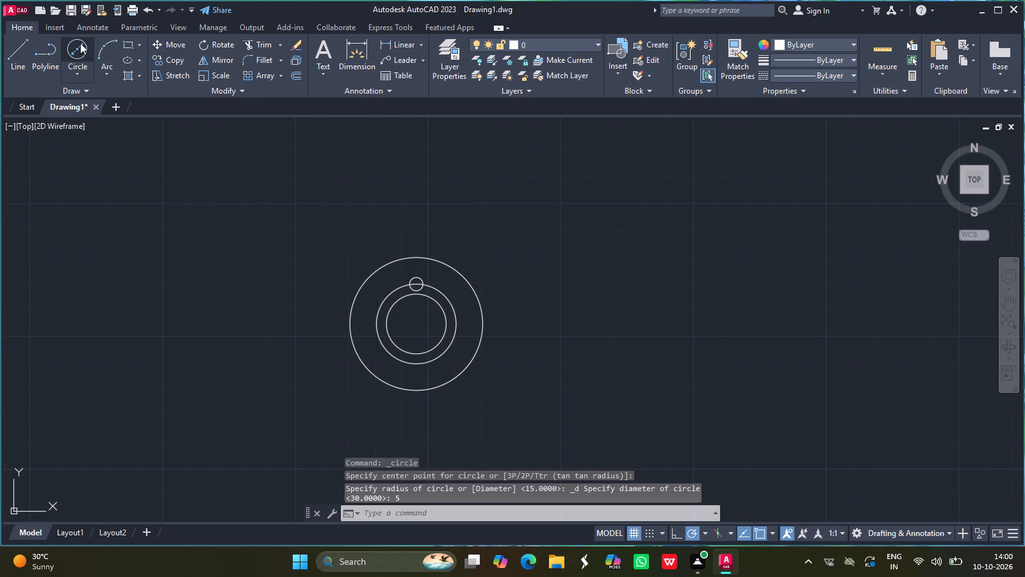
pyautogui.keyDown('ctrl'); pyautogui.scroll(2, 404, 258); pyautogui.keyUp('ctrl')
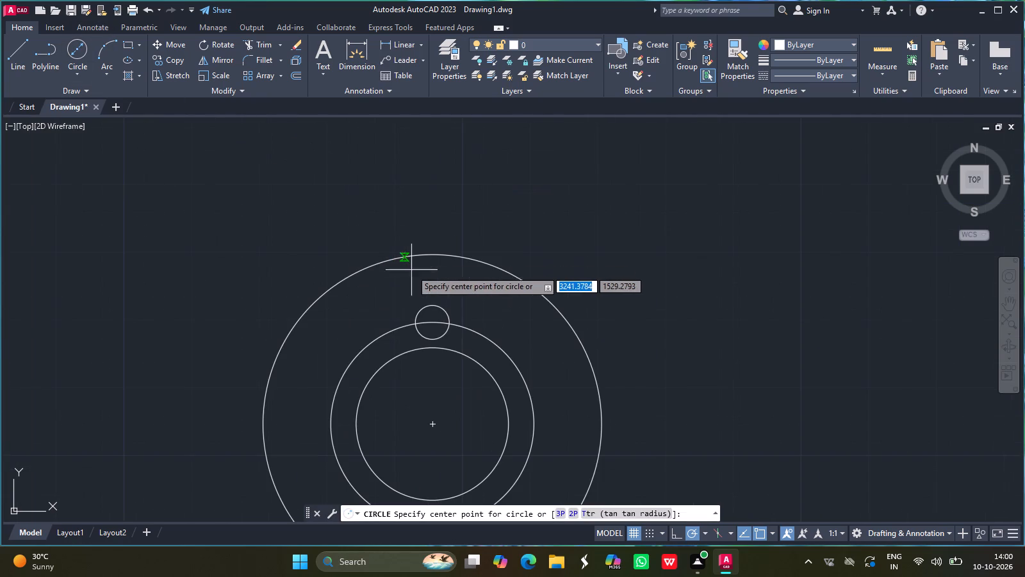
pyautogui.moveTo(434, 325); pyautogui.dragTo(417, 317)
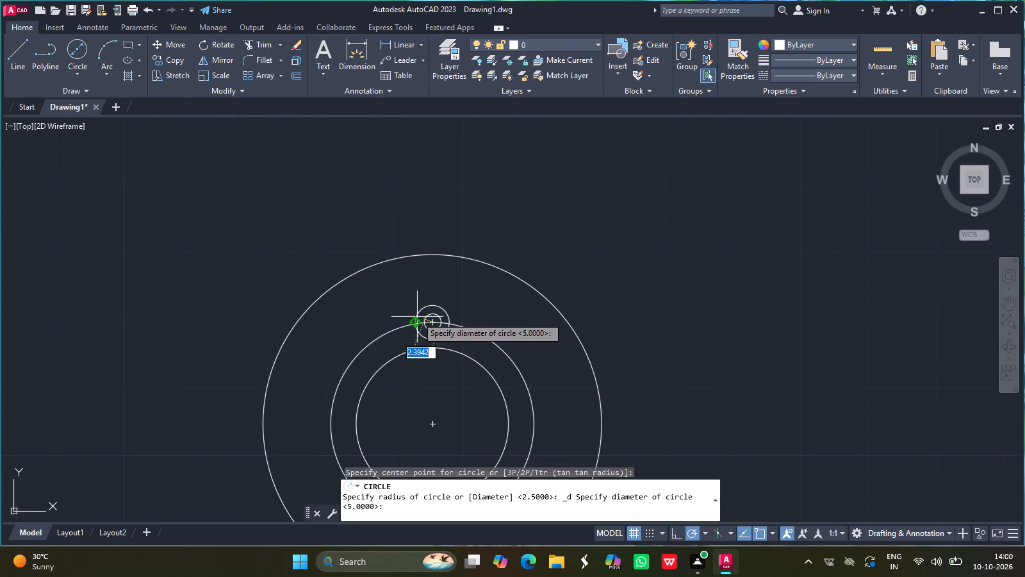
pyautogui.press('3')
pyautogui.press('Return')
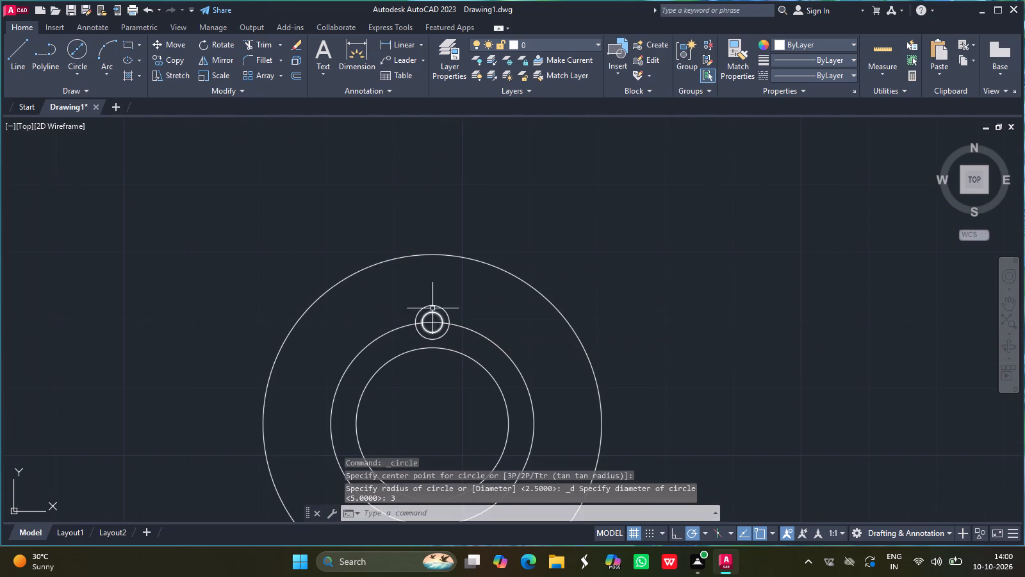
# Polar array the two small concentric circles around the centre of the large circles with 15 items over 360 degrees.
pyautogui.click(281, 74)
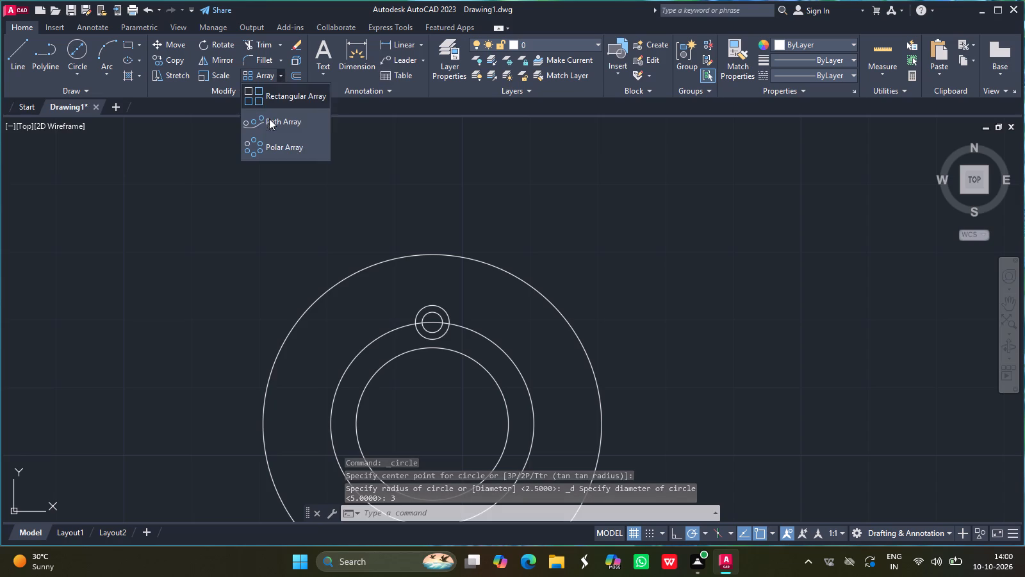
pyautogui.click(280, 142)
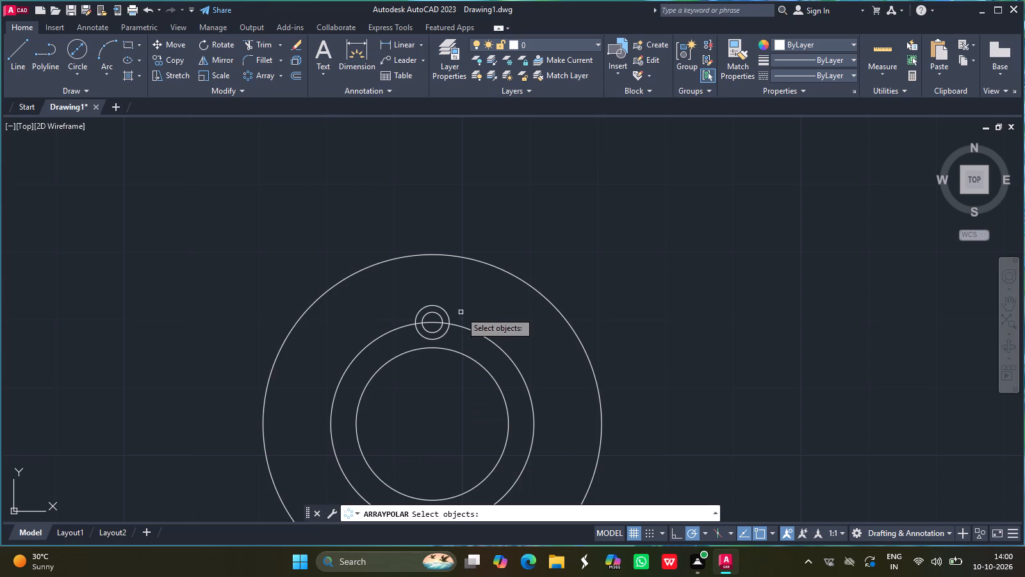
pyautogui.moveTo(435, 312); pyautogui.dragTo(427, 306)
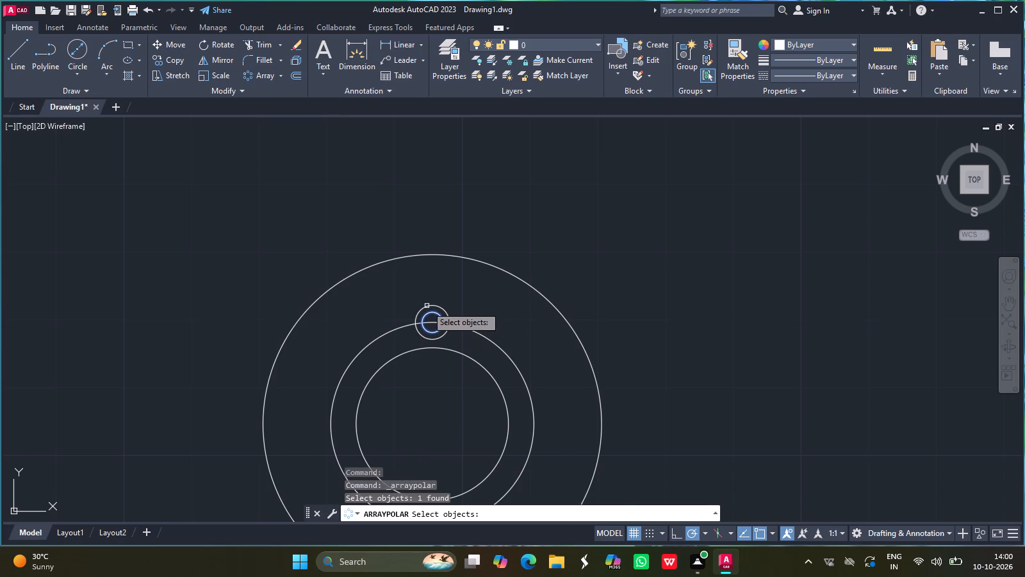
pyautogui.click(427, 306)
pyautogui.press('Return')
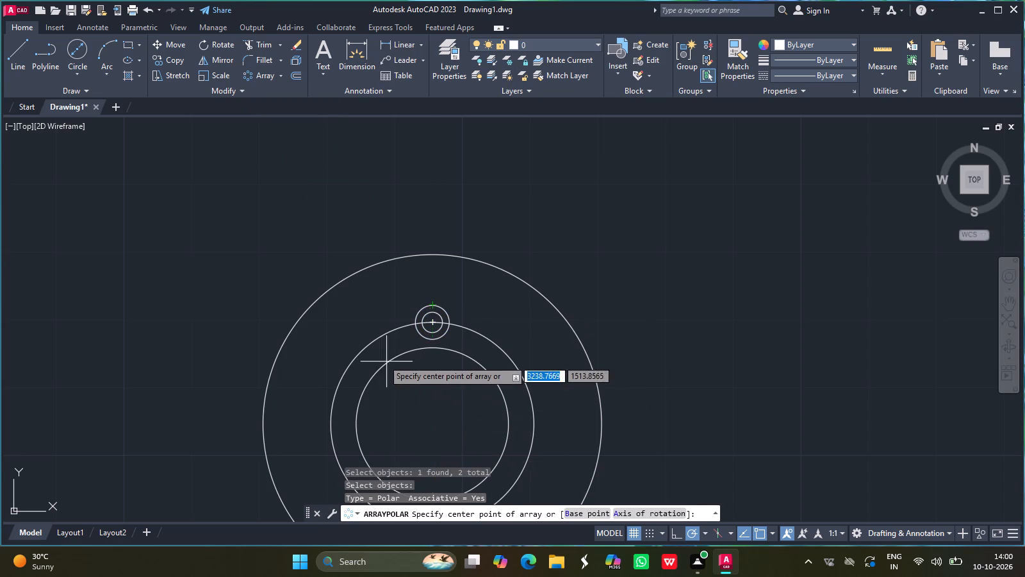
pyautogui.click(436, 422)
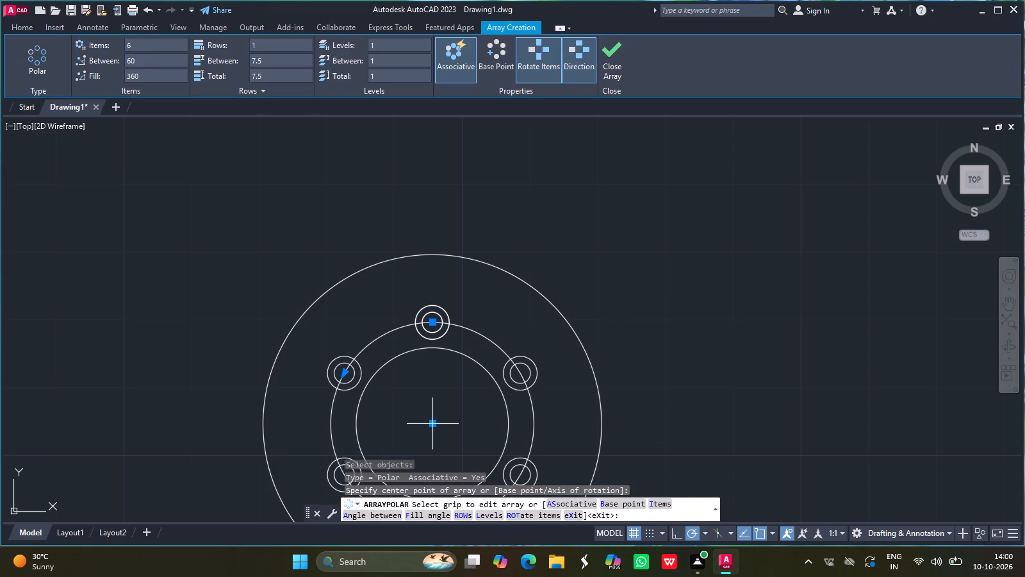
pyautogui.click(135, 49)
pyautogui.press('BackSpace')
pyautogui.write('15')
pyautogui.press('Return')
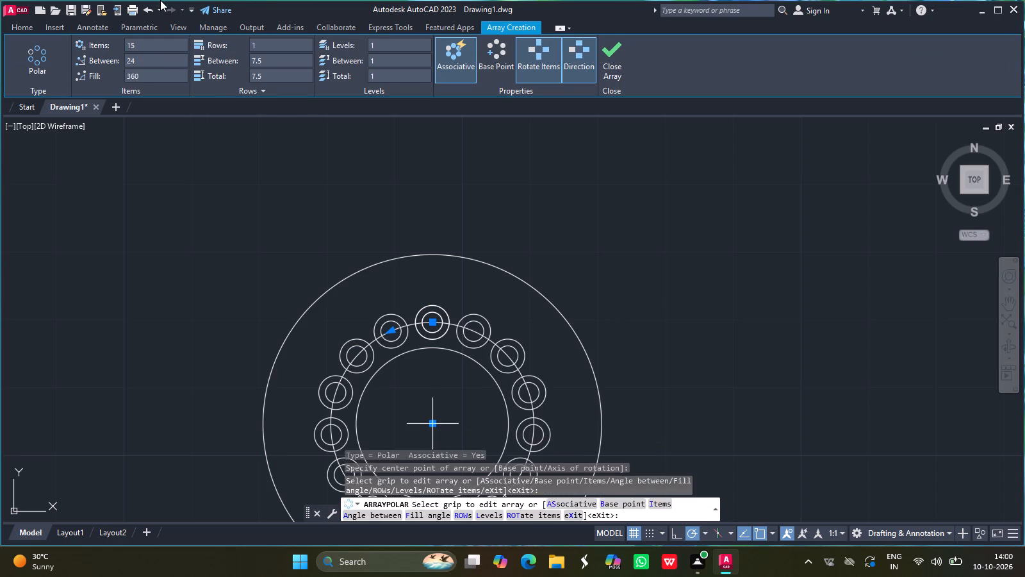
pyautogui.press('Return')
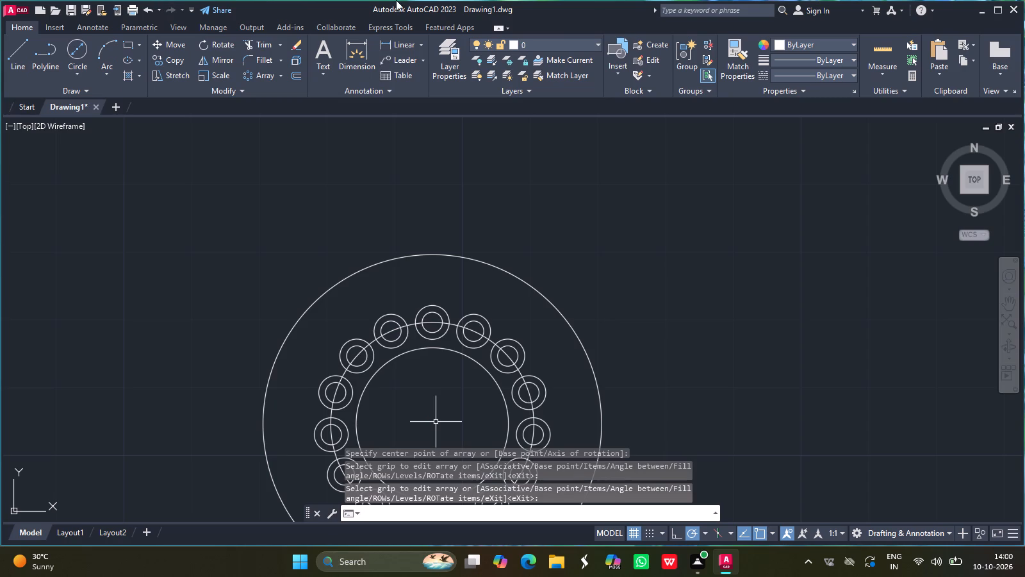
# Draw a circle of diameter 7 centred on the top quadrant of the outer 50-diameter circle.
pyautogui.click(1013, 301)
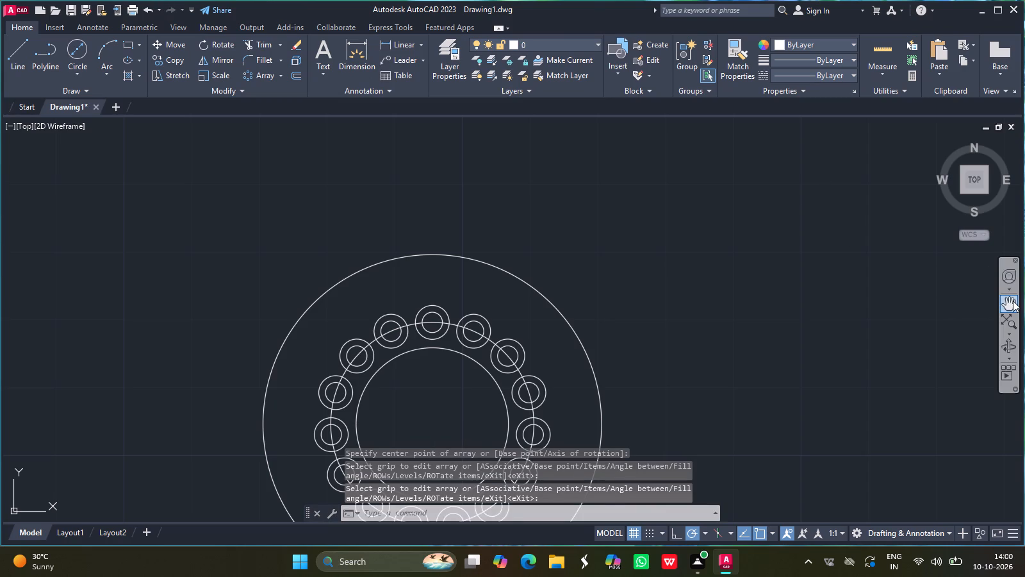
pyautogui.moveTo(445, 369); pyautogui.dragTo(422, 286)
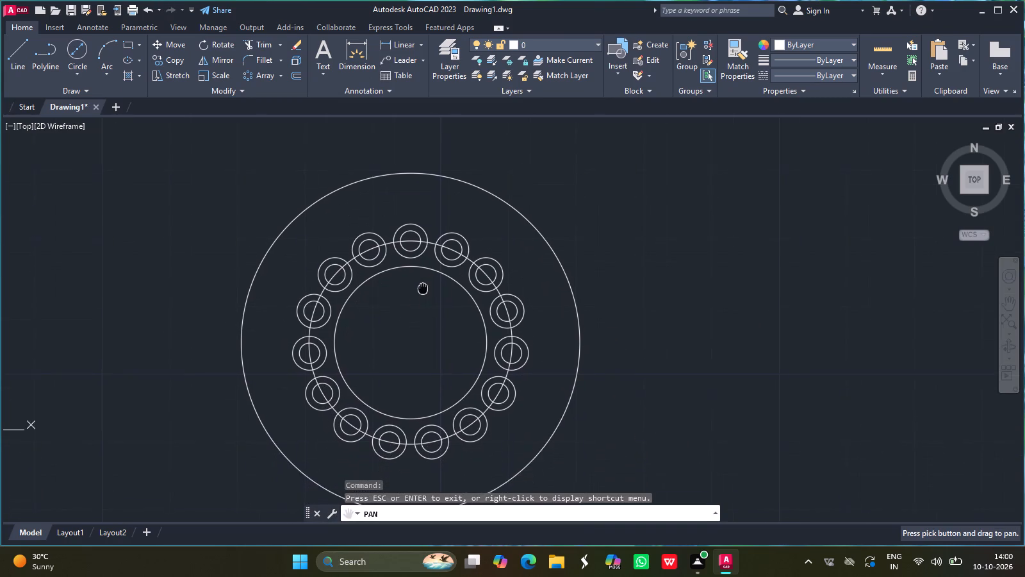
pyautogui.moveTo(422, 286); pyautogui.dragTo(416, 269)
pyautogui.keyDown('ctrl'); pyautogui.scroll(-1, 416, 269); pyautogui.keyUp('ctrl')
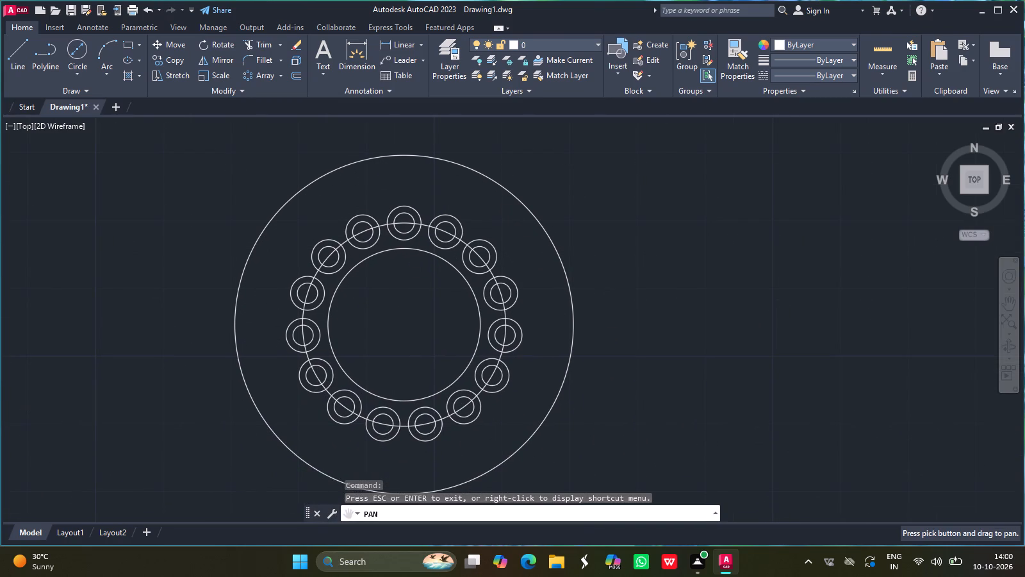
pyautogui.keyDown('ctrl'); pyautogui.scroll(1, 416, 269); pyautogui.keyUp('ctrl')
pyautogui.press('Escape')
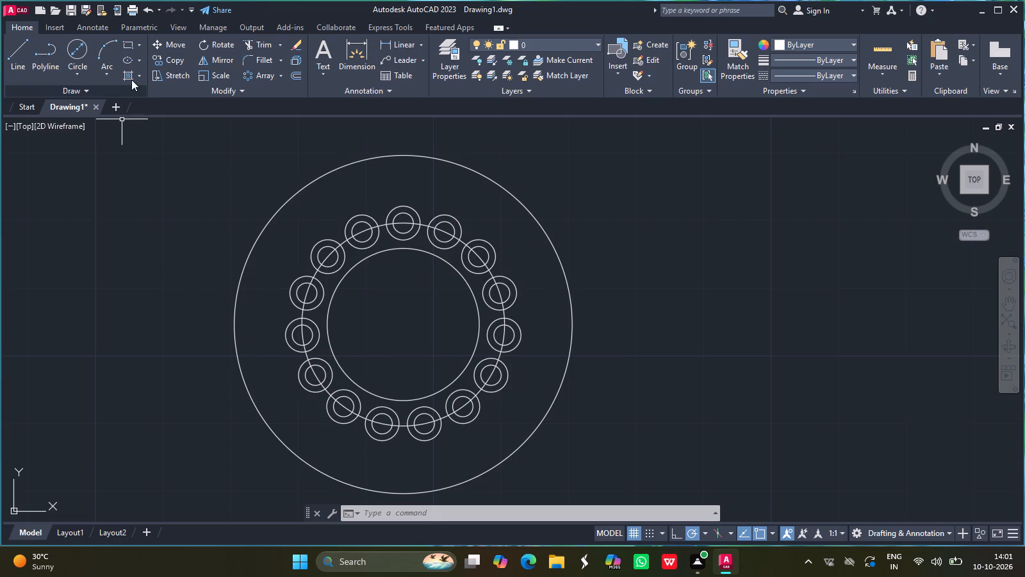
pyautogui.click(79, 44)
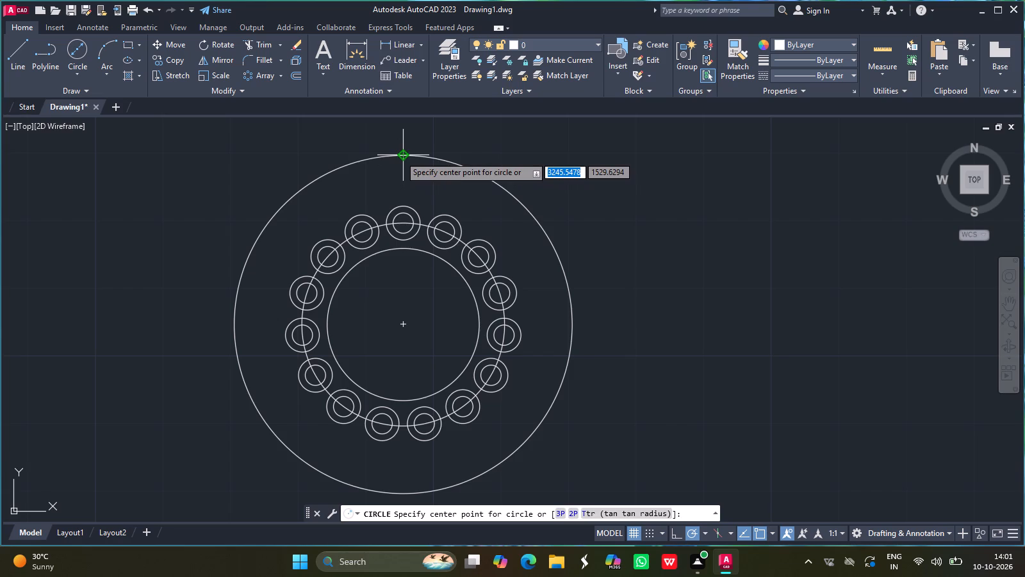
pyautogui.moveTo(400, 156); pyautogui.dragTo(366, 137)
pyautogui.press('7')
pyautogui.press('Return')
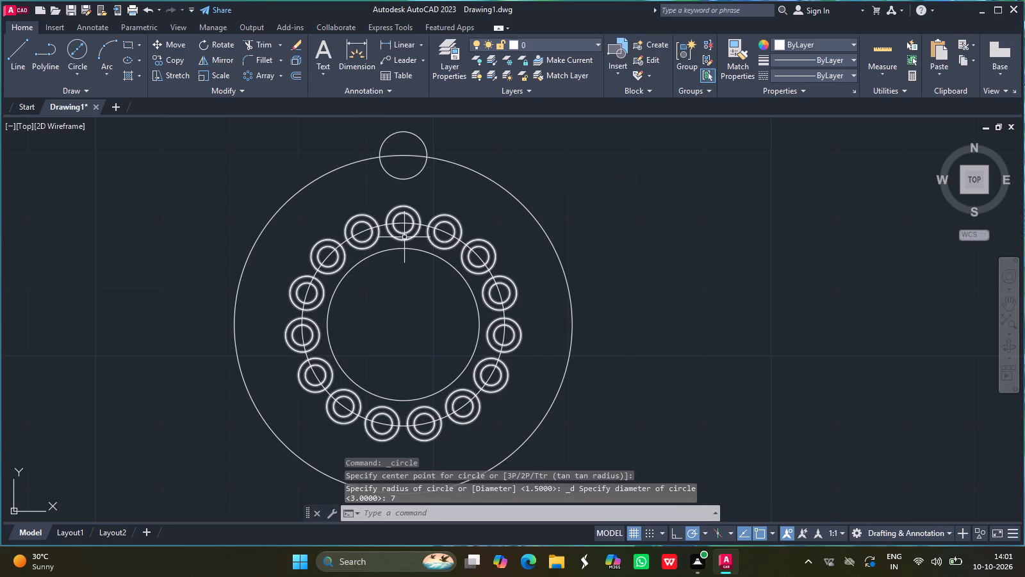
# Polar array the 7-diameter circle on the outer rim around the common centre with 6 items.
pyautogui.click(268, 77)
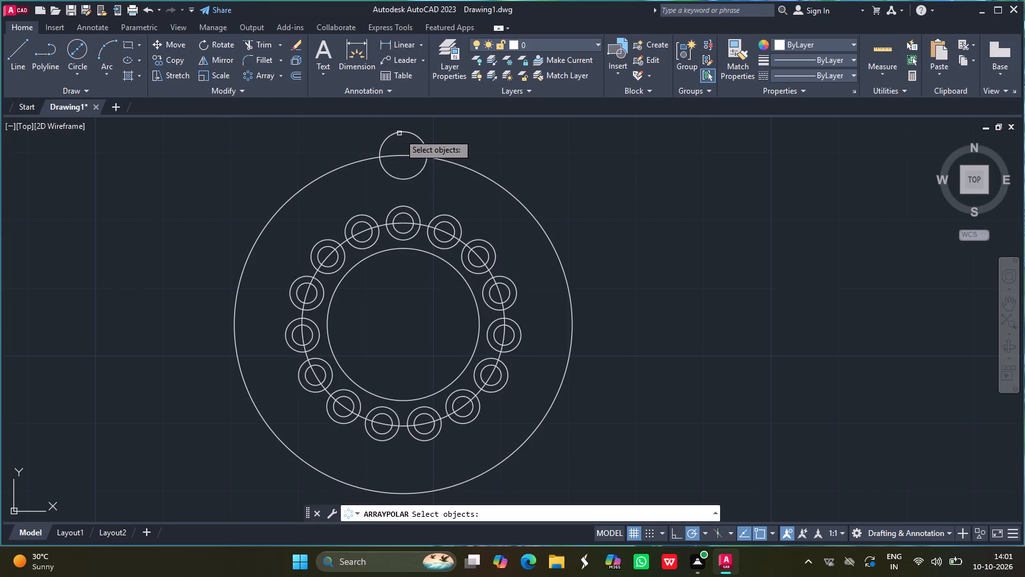
pyautogui.click(399, 133)
pyautogui.press('Return')
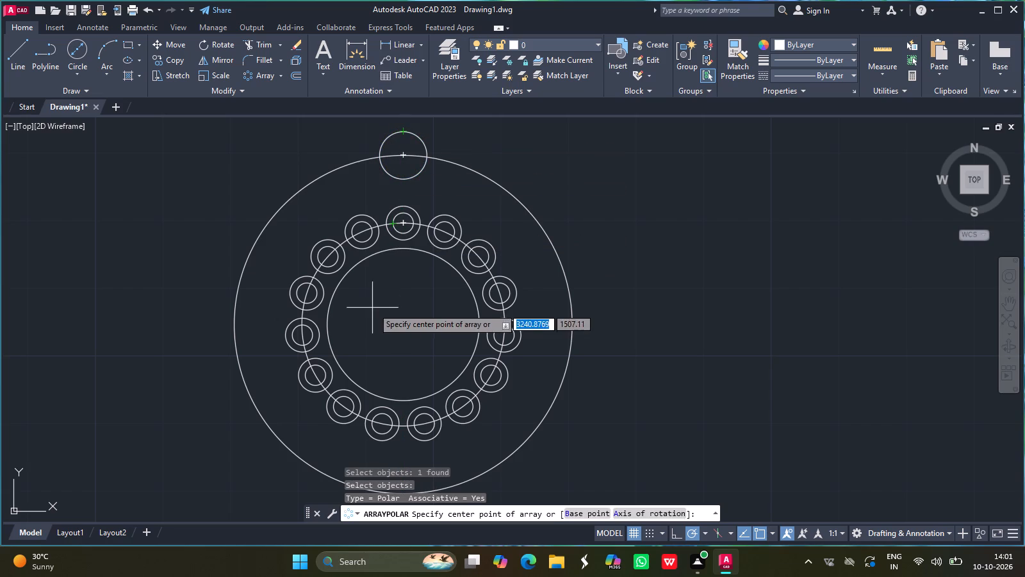
pyautogui.click(404, 322)
pyautogui.press('Return')
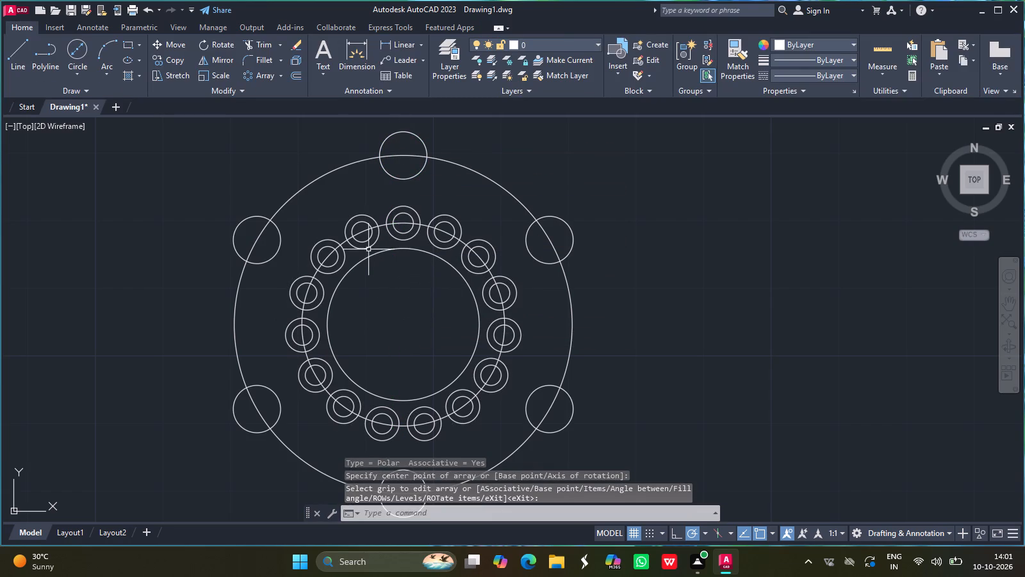
# Draw a line about 36 long from the common centre at 30°, passing through the upper-right rim circle.
pyautogui.keyDown('ctrl'); pyautogui.scroll(-2, 319, 253); pyautogui.keyUp('ctrl')
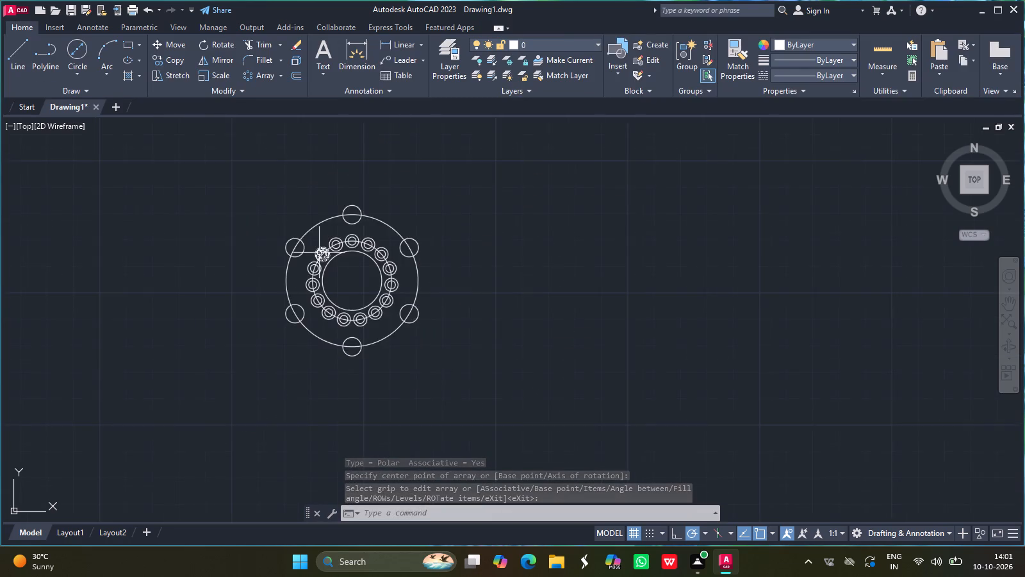
pyautogui.keyDown('ctrl'); pyautogui.scroll(1, 319, 253); pyautogui.keyUp('ctrl')
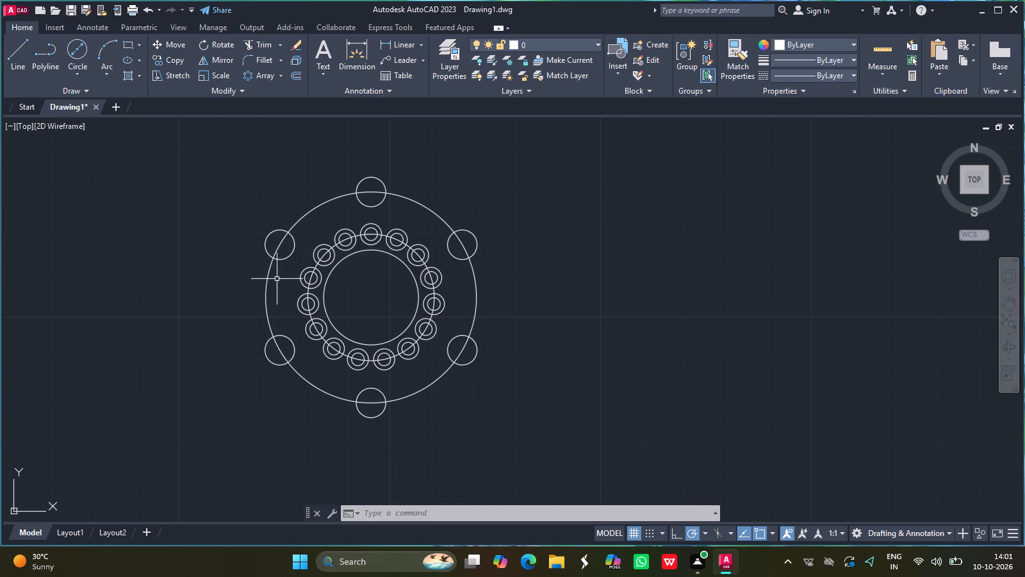
pyautogui.click(13, 57)
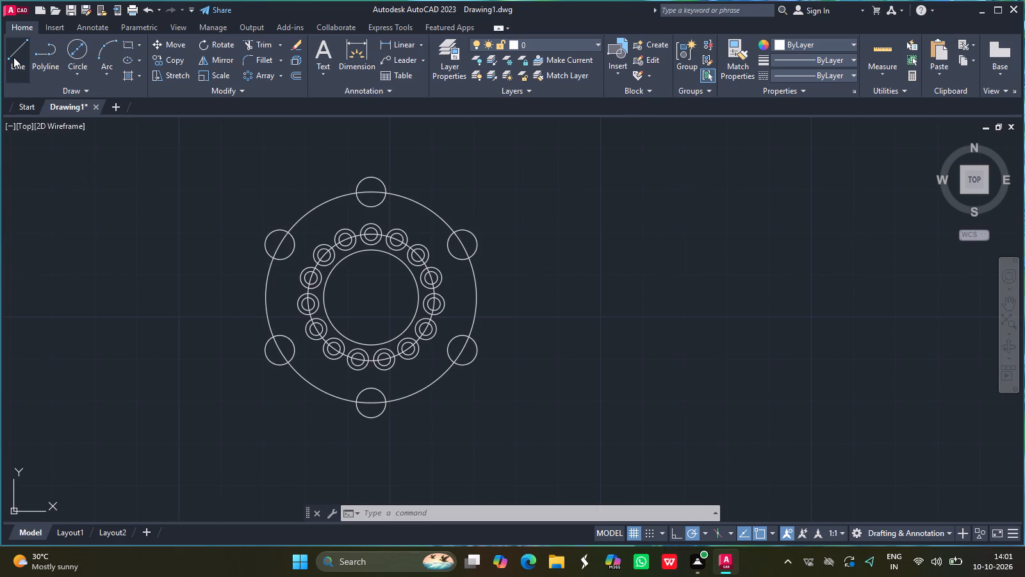
pyautogui.click(373, 296)
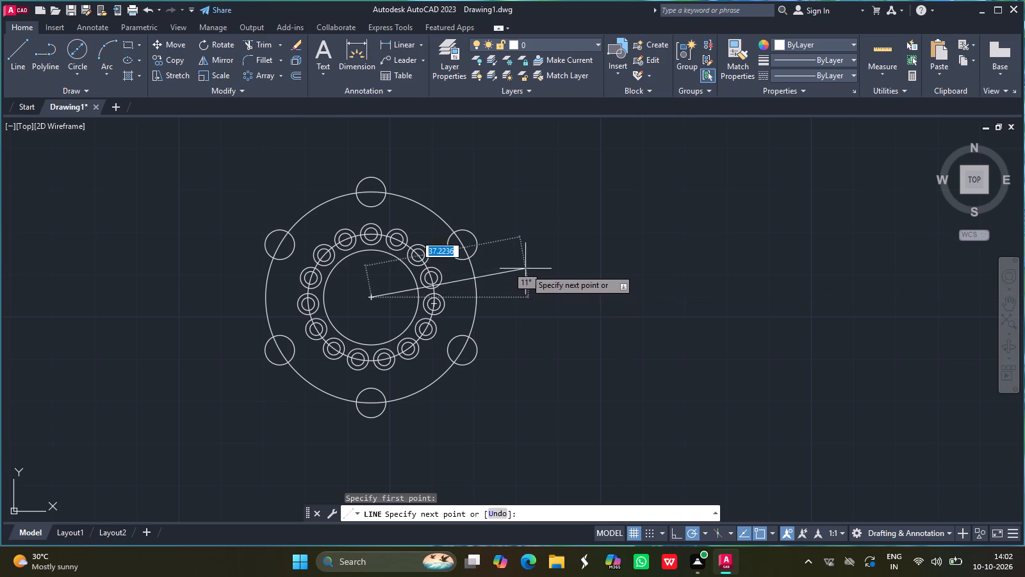
pyautogui.click(500, 221)
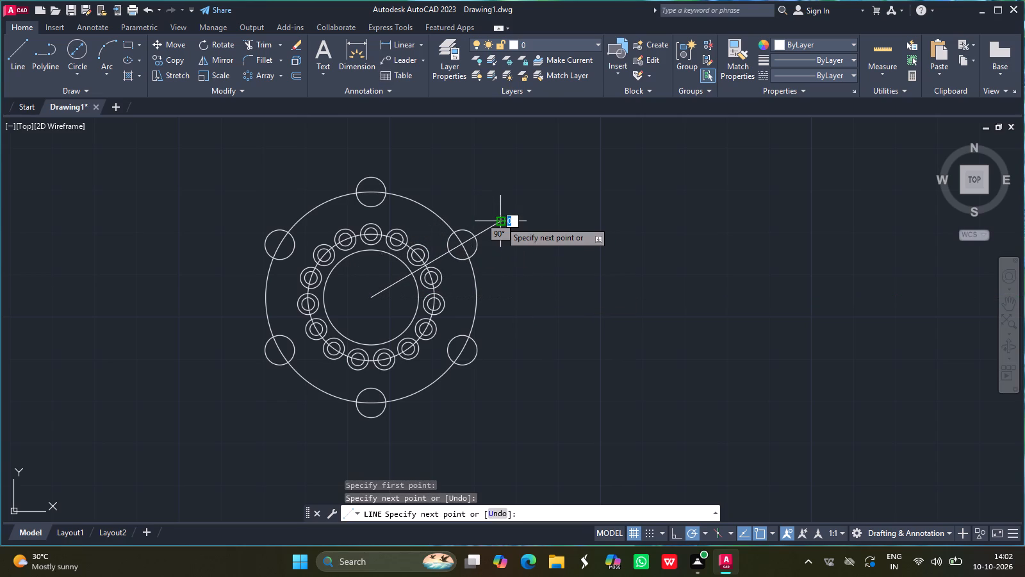
pyautogui.press('Return')
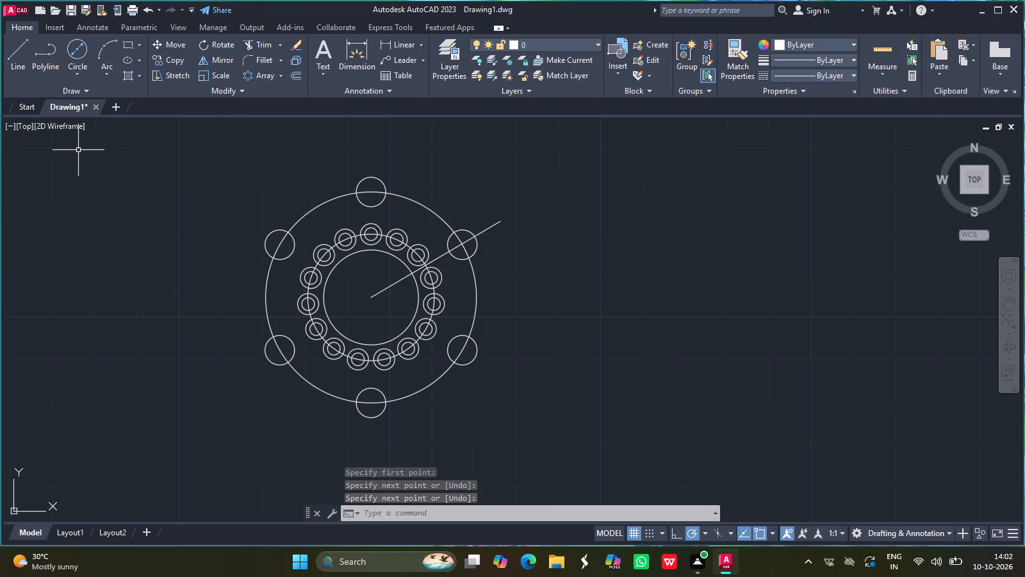
# Draw a vertical line about 32 long from the common centre up through the top rim circle.
pyautogui.click(17, 50)
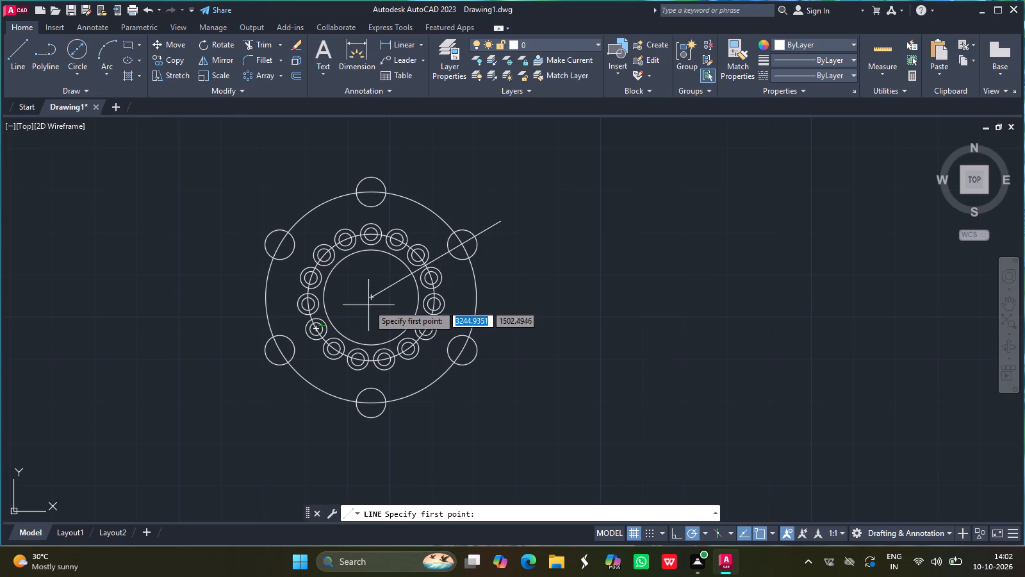
pyautogui.click(372, 296)
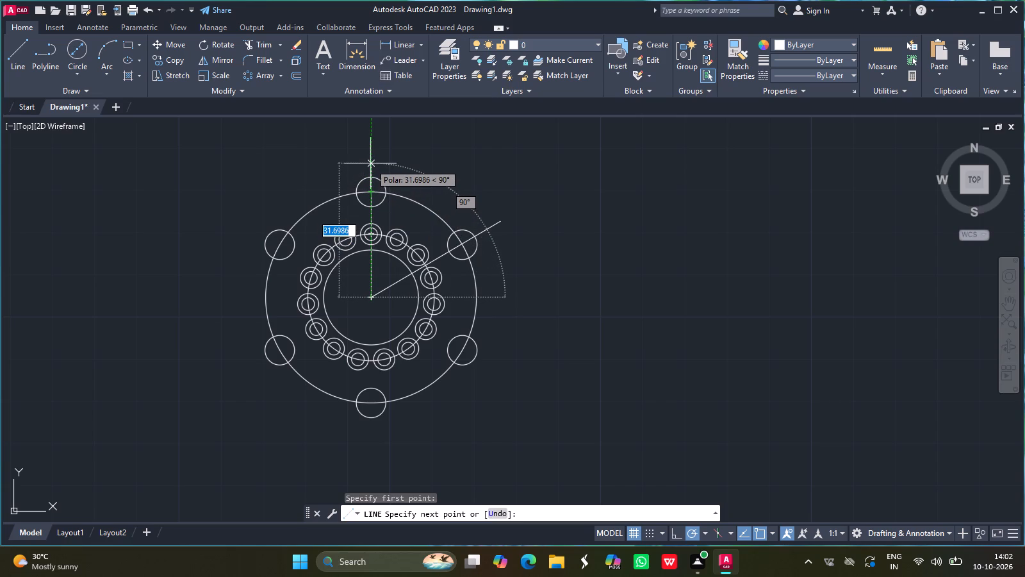
pyautogui.click(370, 163)
pyautogui.press('Return')
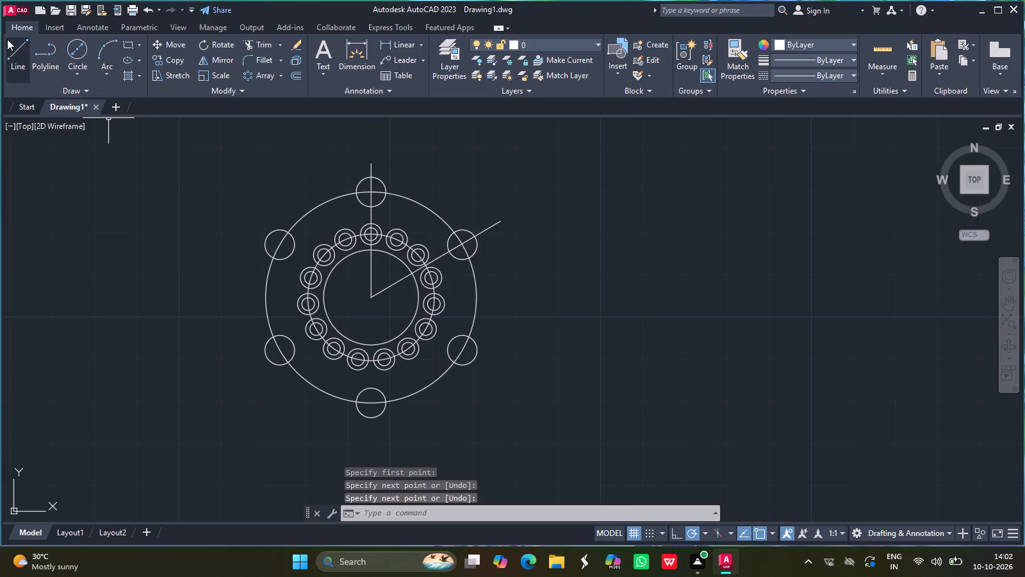
# Draw a line about 32 long from the common centre at 150°, passing through the upper-left rim circle.
pyautogui.click(10, 44)
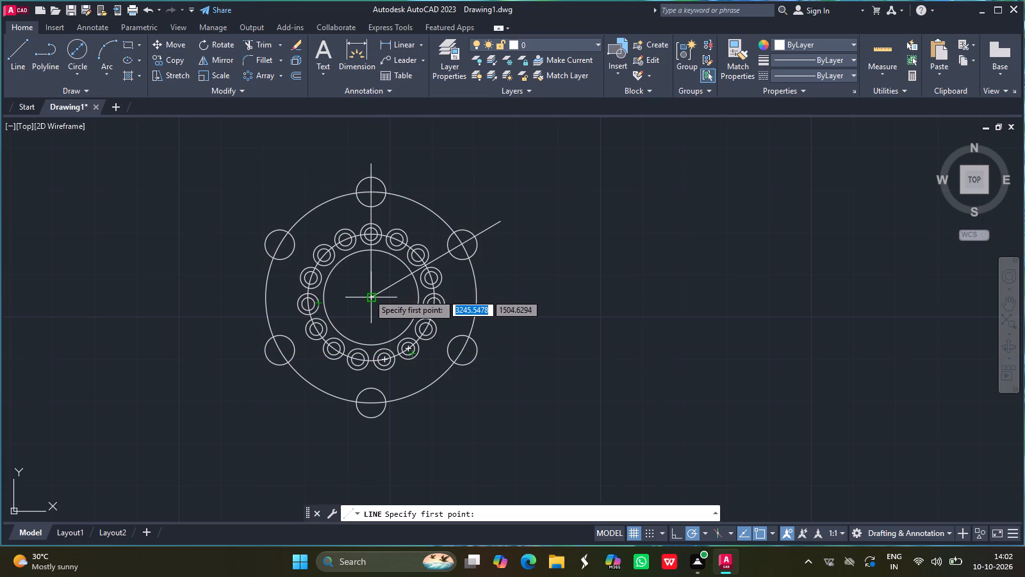
pyautogui.moveTo(370, 294); pyautogui.dragTo(256, 297)
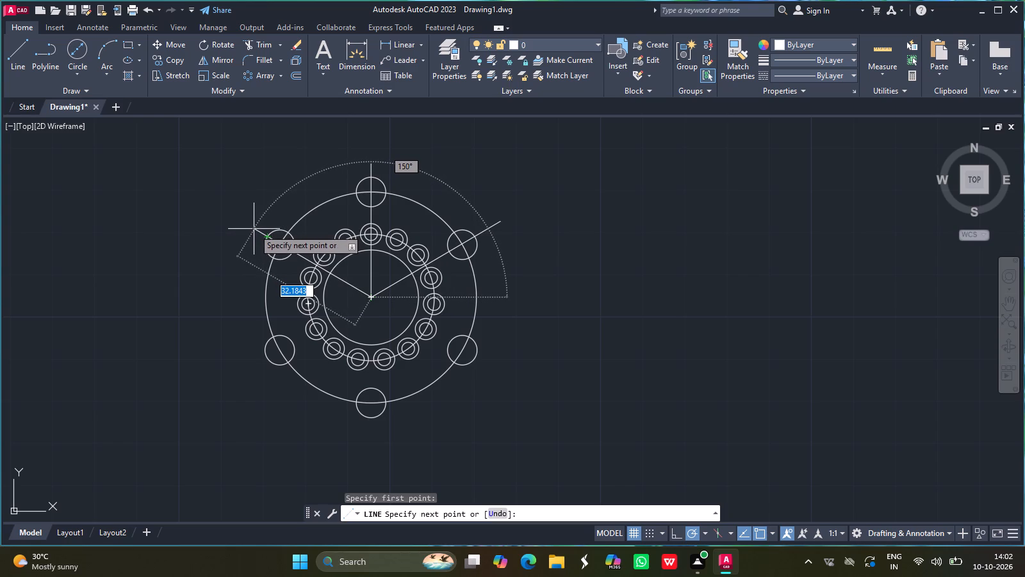
pyautogui.click(254, 229)
pyautogui.press('Return')
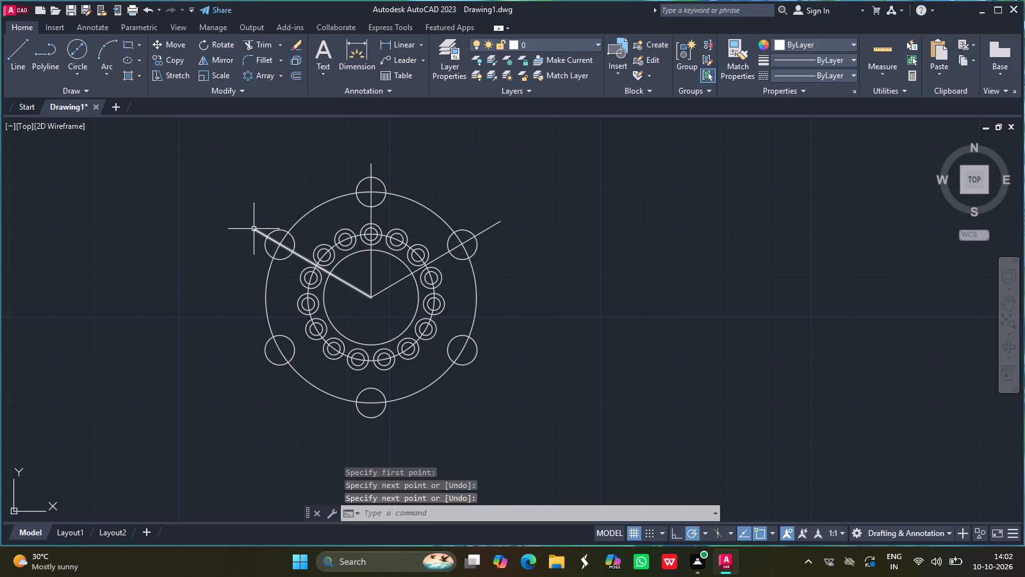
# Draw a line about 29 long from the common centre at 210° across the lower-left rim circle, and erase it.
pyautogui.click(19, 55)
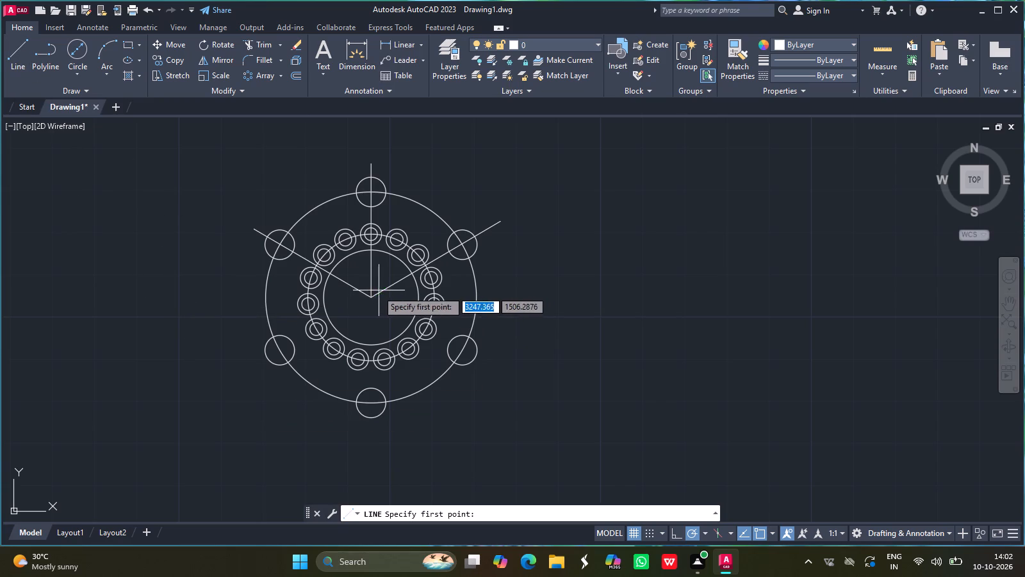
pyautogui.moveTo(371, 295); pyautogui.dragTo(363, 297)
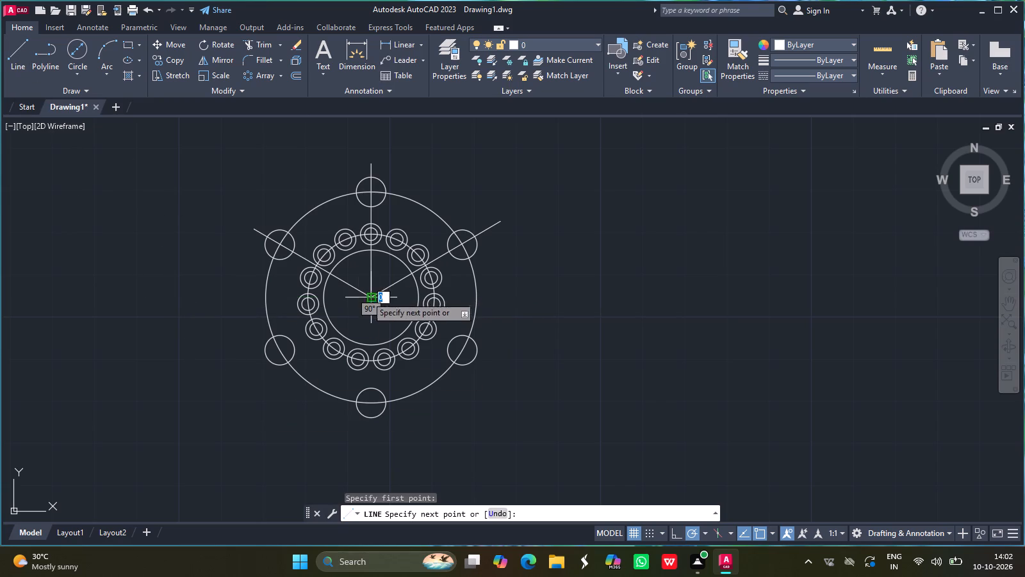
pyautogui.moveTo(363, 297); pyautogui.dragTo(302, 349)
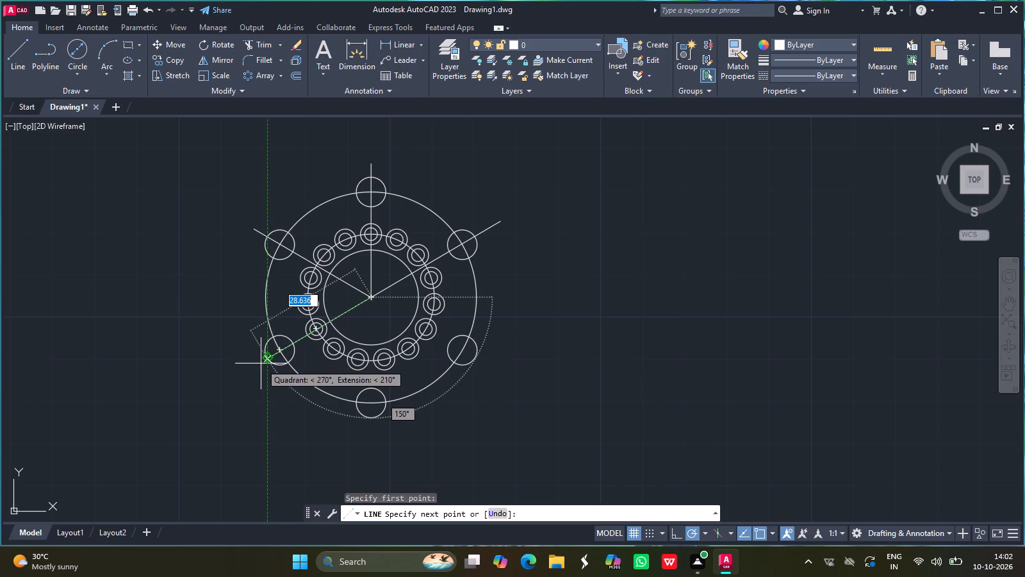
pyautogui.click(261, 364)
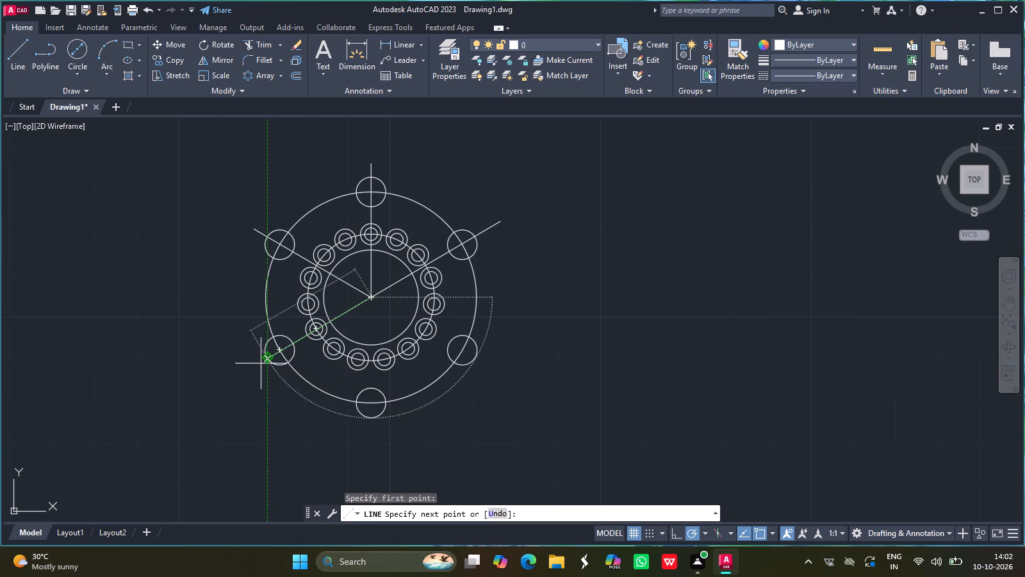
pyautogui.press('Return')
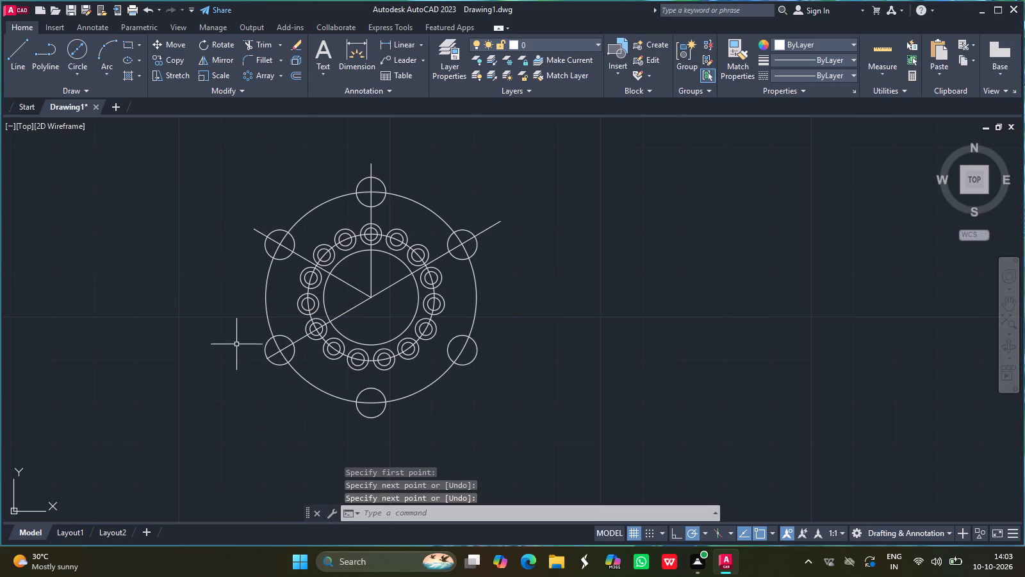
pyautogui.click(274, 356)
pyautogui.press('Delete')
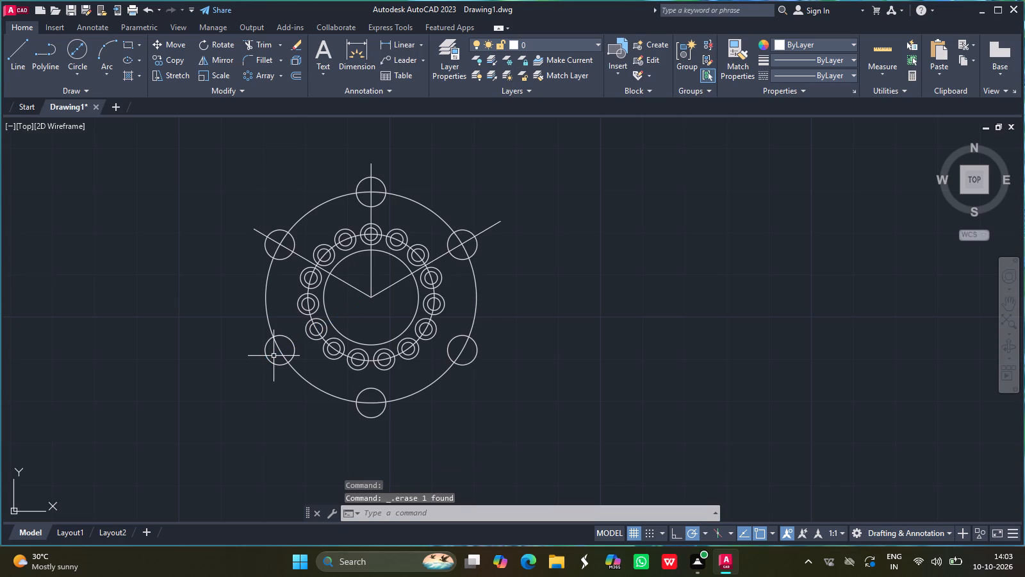
# Draw a line from the common centre at 210°, extending past the lower-left rim circle.
pyautogui.click(15, 55)
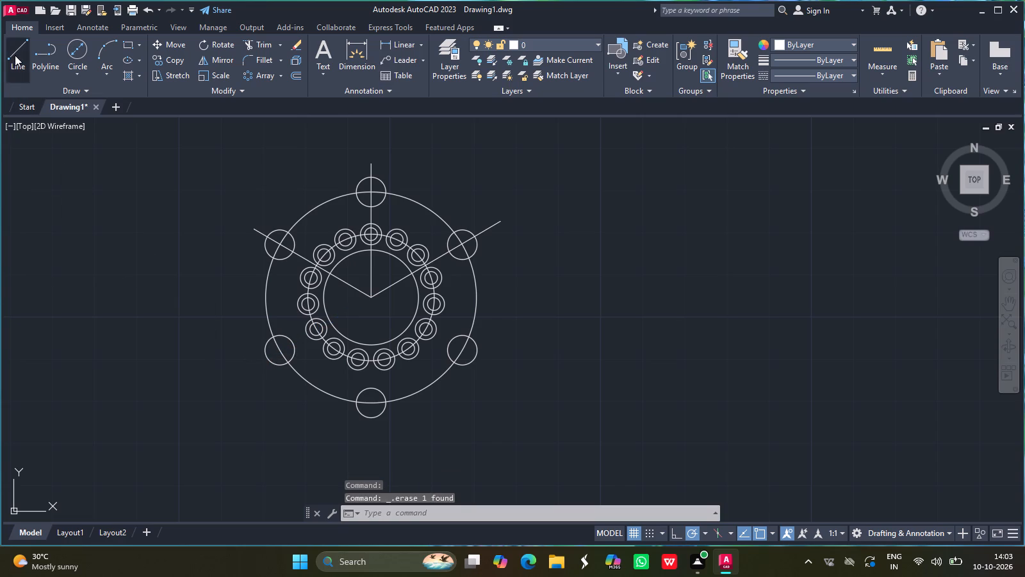
pyautogui.moveTo(372, 299); pyautogui.dragTo(254, 365)
pyautogui.click(254, 365)
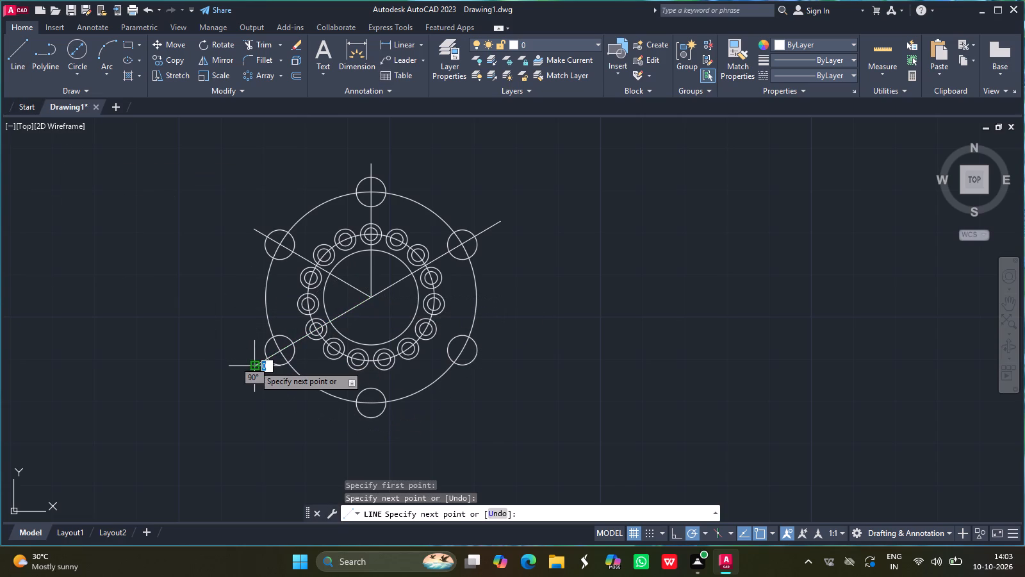
pyautogui.press('Return')
# Draw a vertical line about 31 long from the common centre down through the bottom rim circle.
pyautogui.click(20, 62)
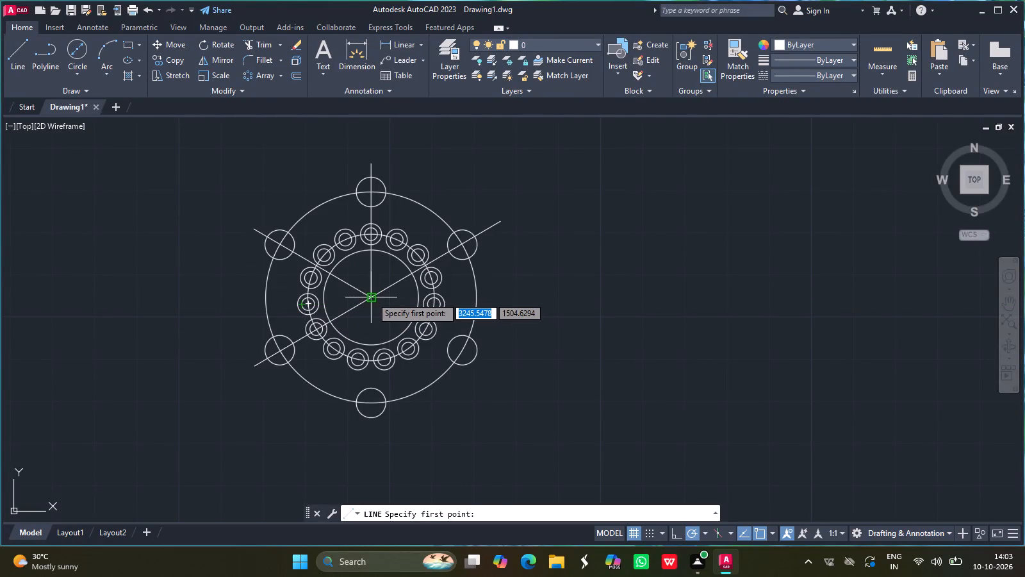
pyautogui.moveTo(372, 297); pyautogui.dragTo(363, 428)
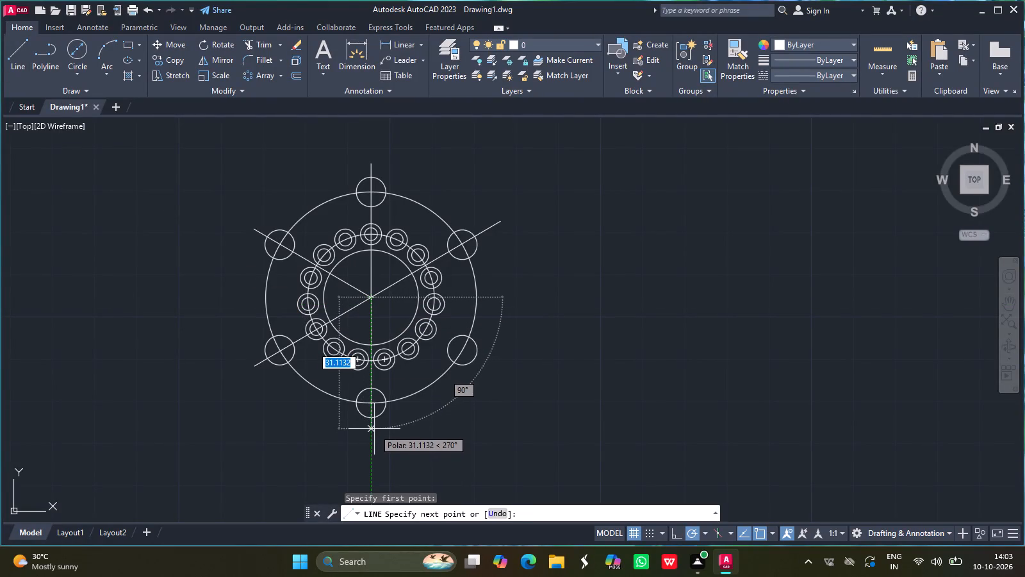
pyautogui.click(374, 429)
pyautogui.press('Return')
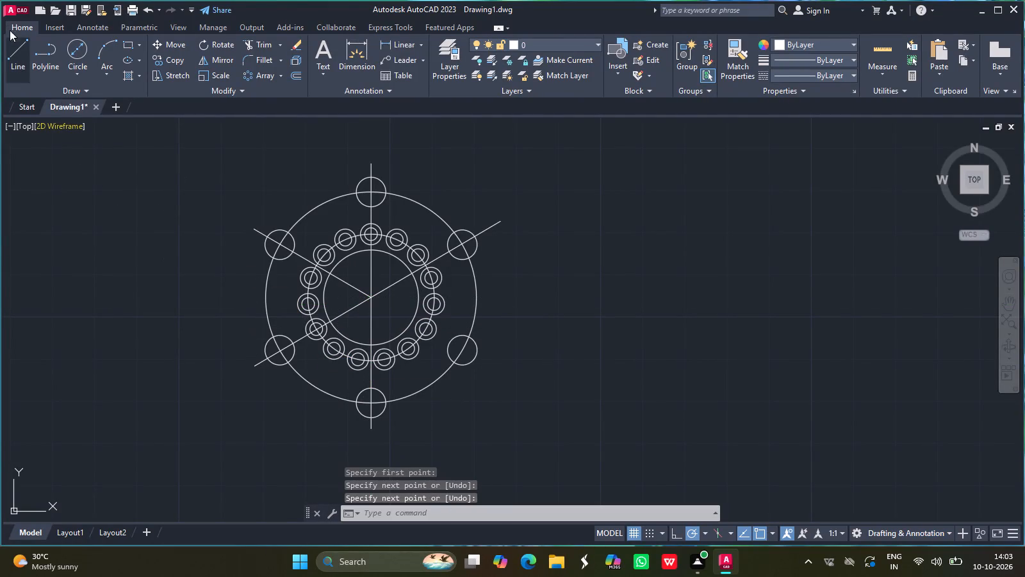
# Draw a line about 31 long from the common centre at 330°, passing through the lower-right rim circle.
pyautogui.click(16, 49)
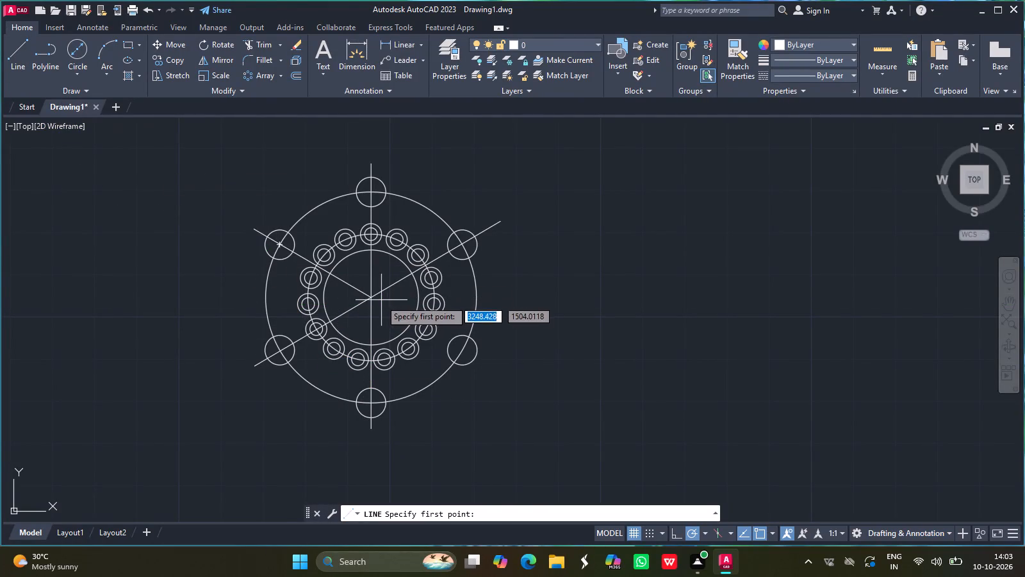
pyautogui.moveTo(370, 297); pyautogui.dragTo(471, 361)
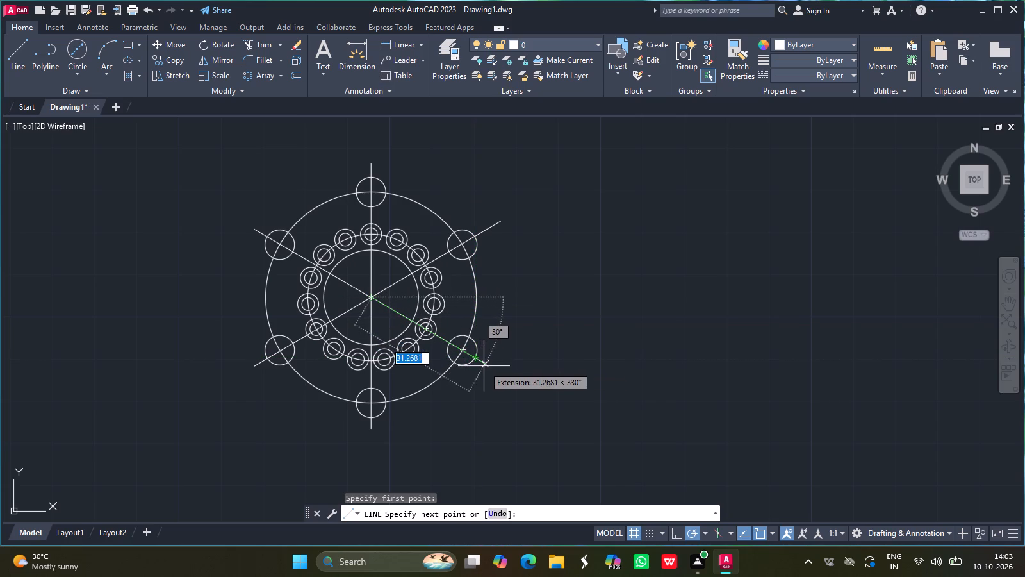
pyautogui.click(484, 366)
pyautogui.press('Return')
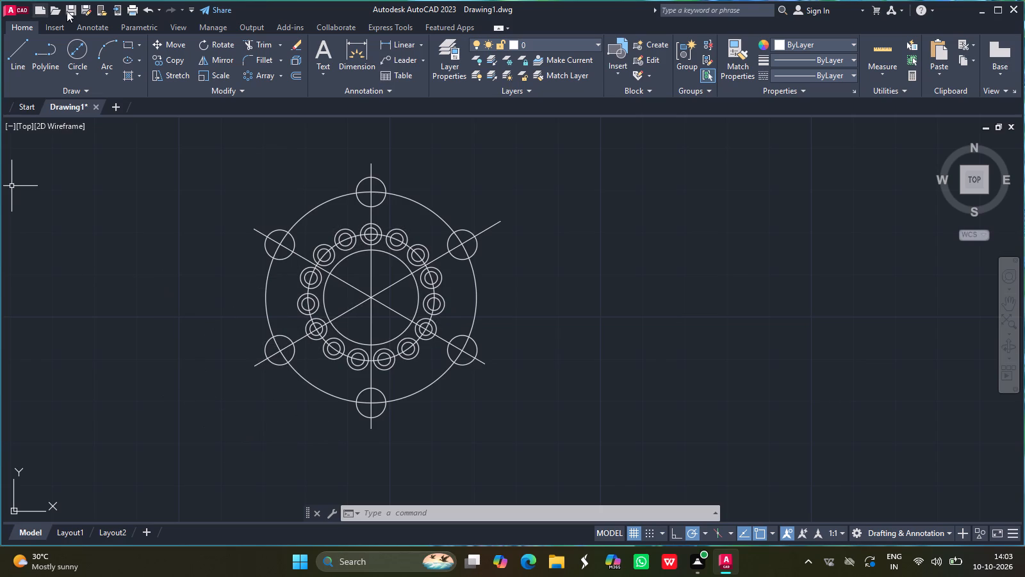
# Draw a circle of radius 47.5 centred on the common centre of the concentric circles.
pyautogui.click(76, 72)
pyautogui.click(110, 95)
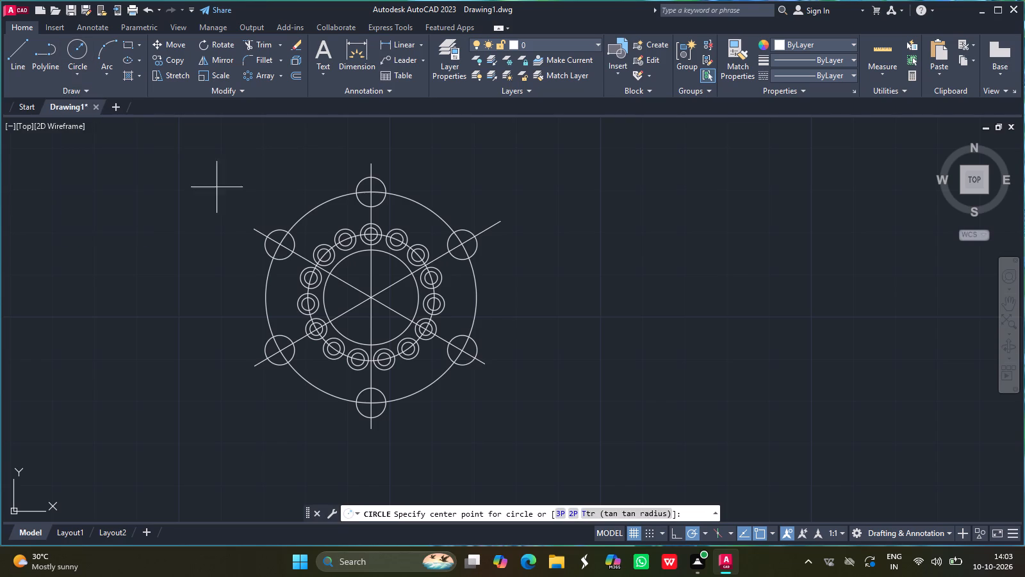
pyautogui.moveTo(374, 299); pyautogui.dragTo(244, 237)
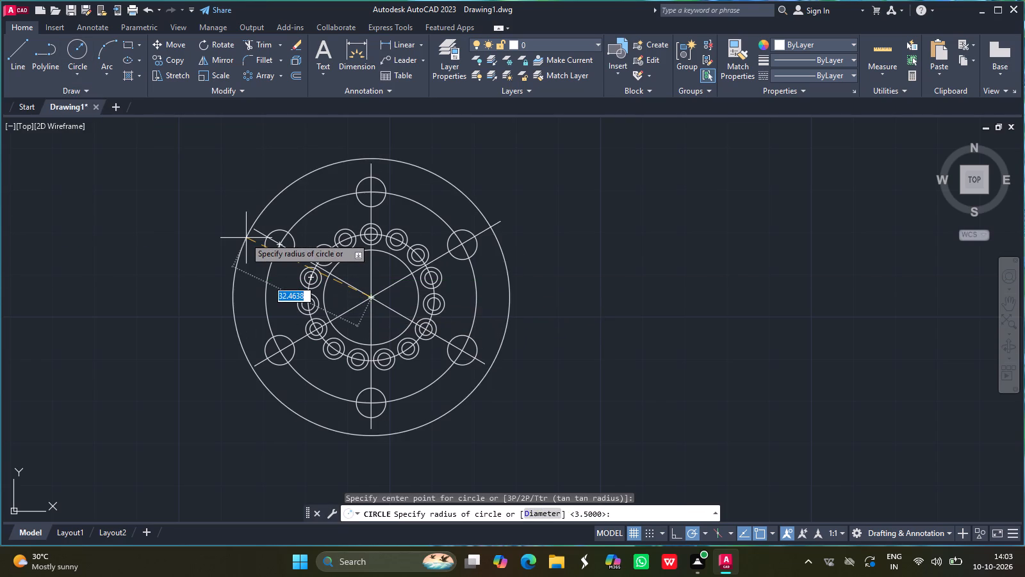
pyautogui.moveTo(244, 237); pyautogui.dragTo(243, 237)
pyautogui.write('47.')
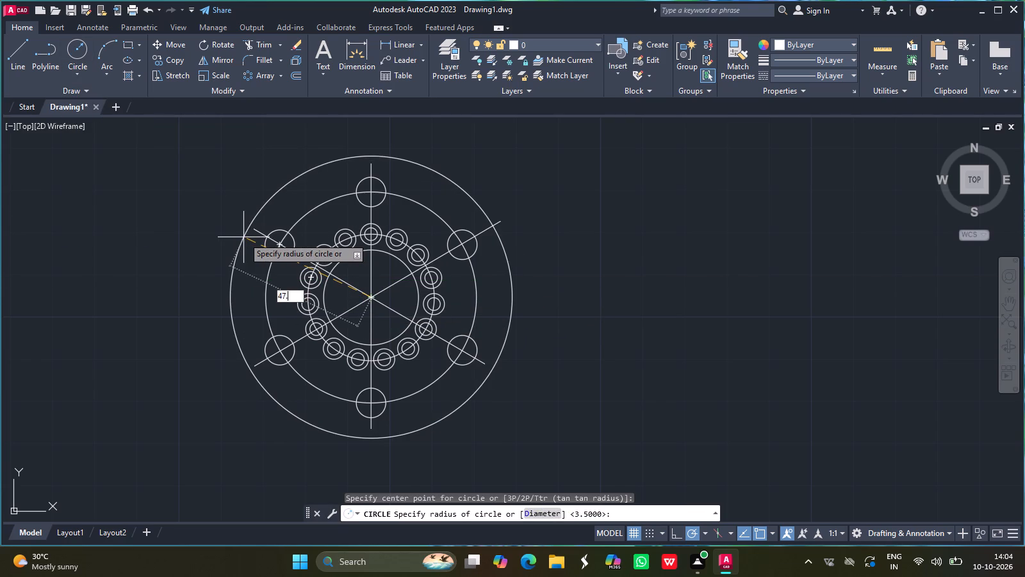
pyautogui.press('6')
pyautogui.press('BackSpace')
pyautogui.press('5')
pyautogui.press('Return')
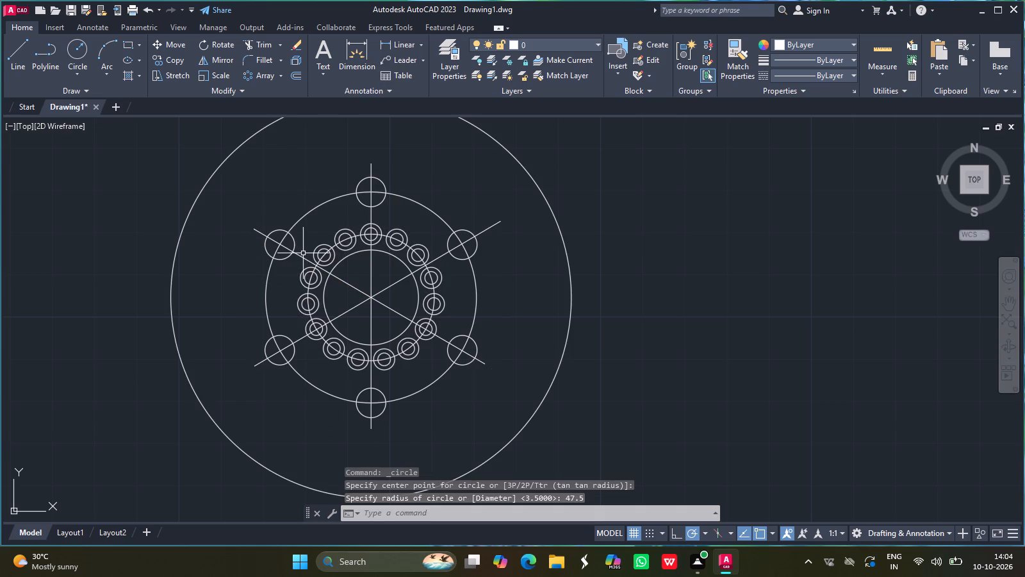
# Extend the upper-left radial line out to the radius 47.5 circle.
pyautogui.write('ext')
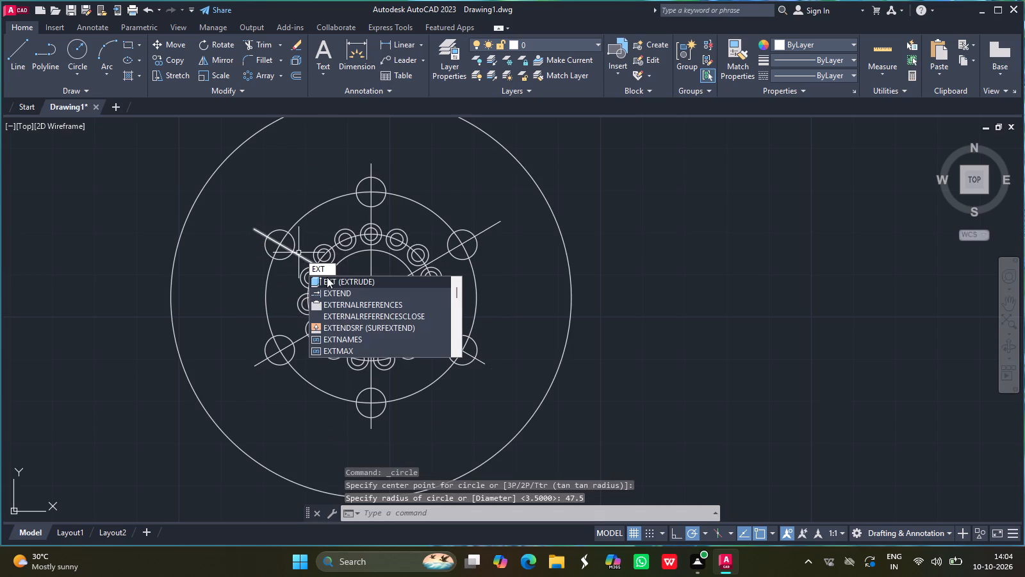
pyautogui.click(338, 290)
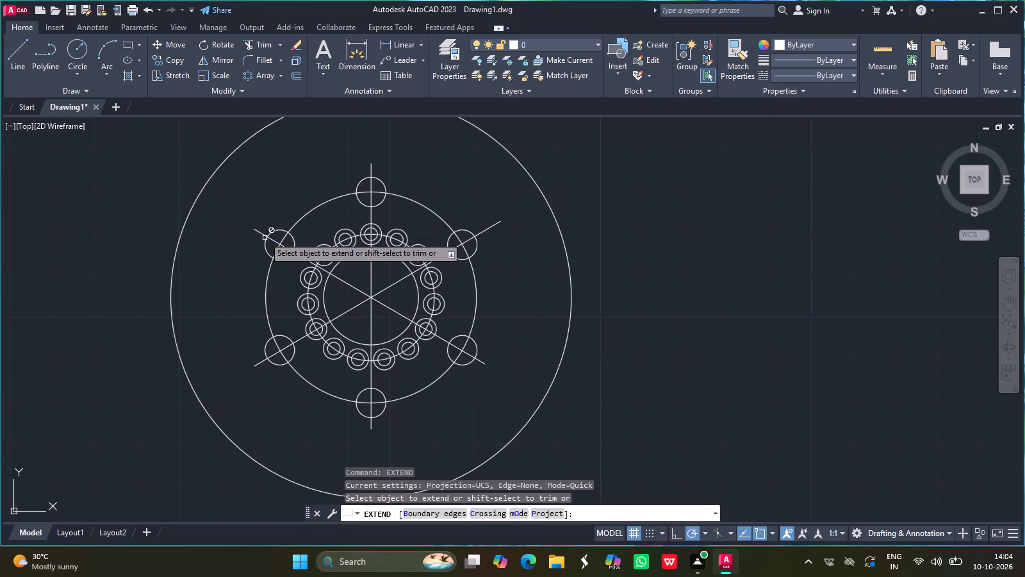
pyautogui.click(261, 233)
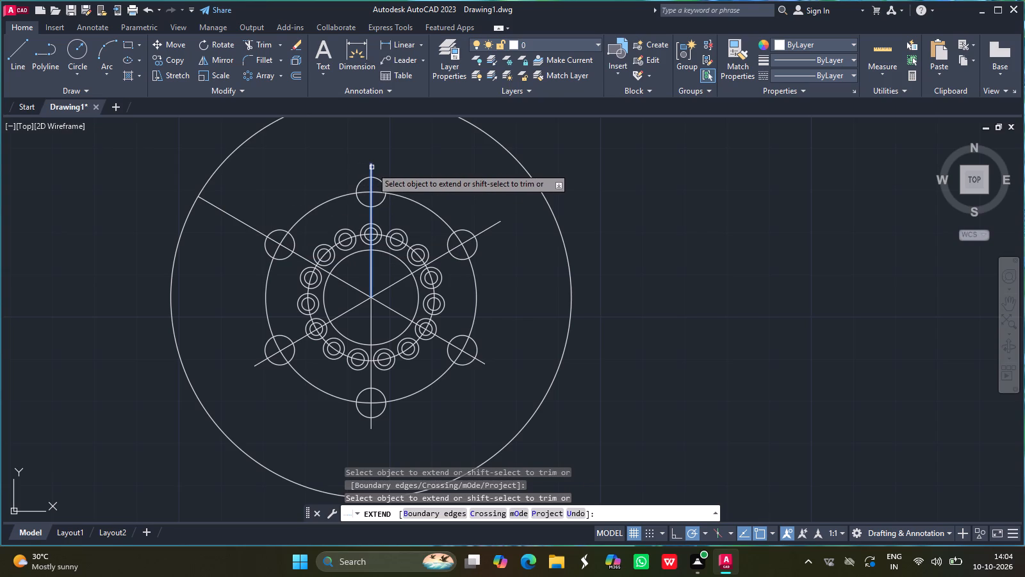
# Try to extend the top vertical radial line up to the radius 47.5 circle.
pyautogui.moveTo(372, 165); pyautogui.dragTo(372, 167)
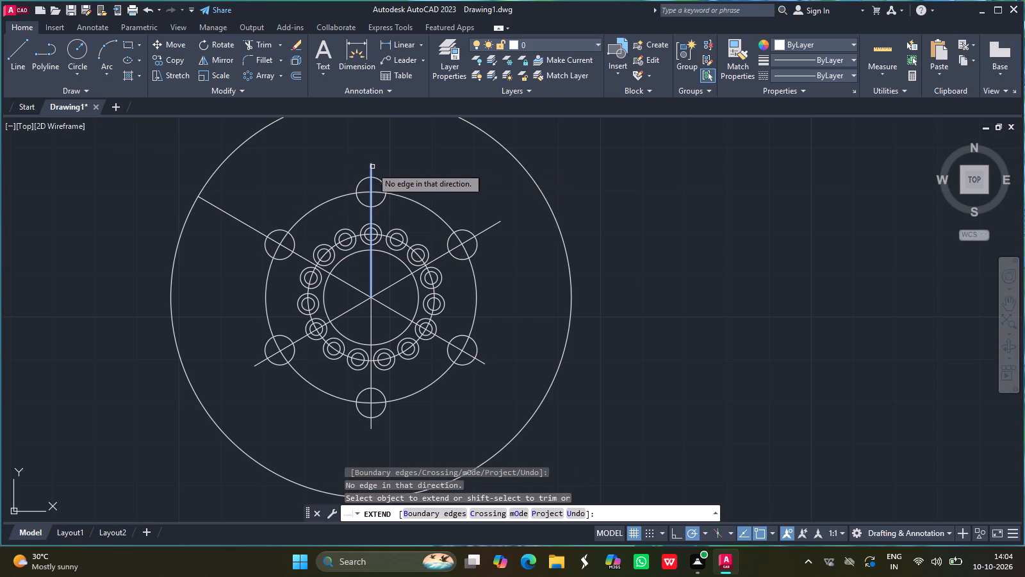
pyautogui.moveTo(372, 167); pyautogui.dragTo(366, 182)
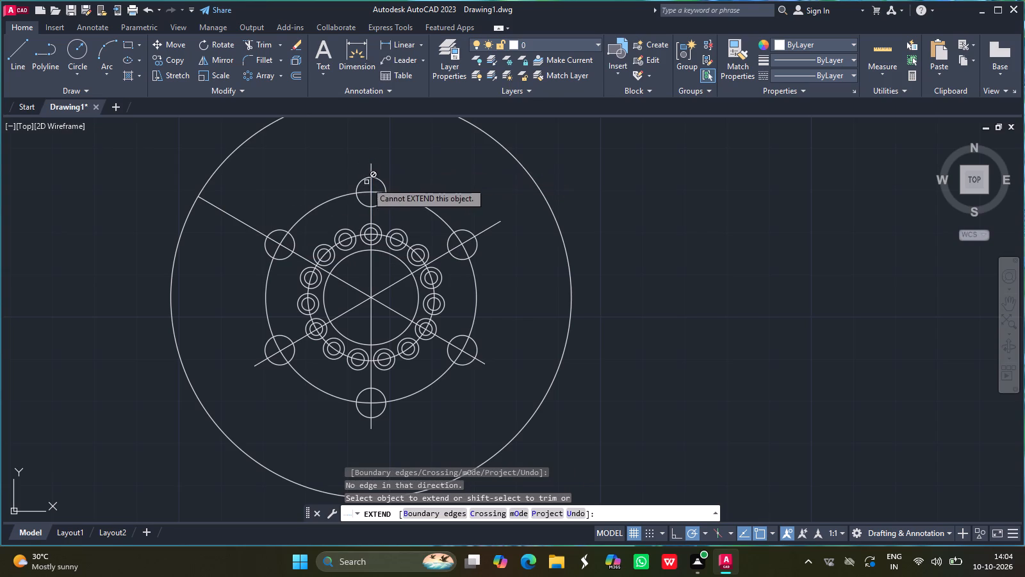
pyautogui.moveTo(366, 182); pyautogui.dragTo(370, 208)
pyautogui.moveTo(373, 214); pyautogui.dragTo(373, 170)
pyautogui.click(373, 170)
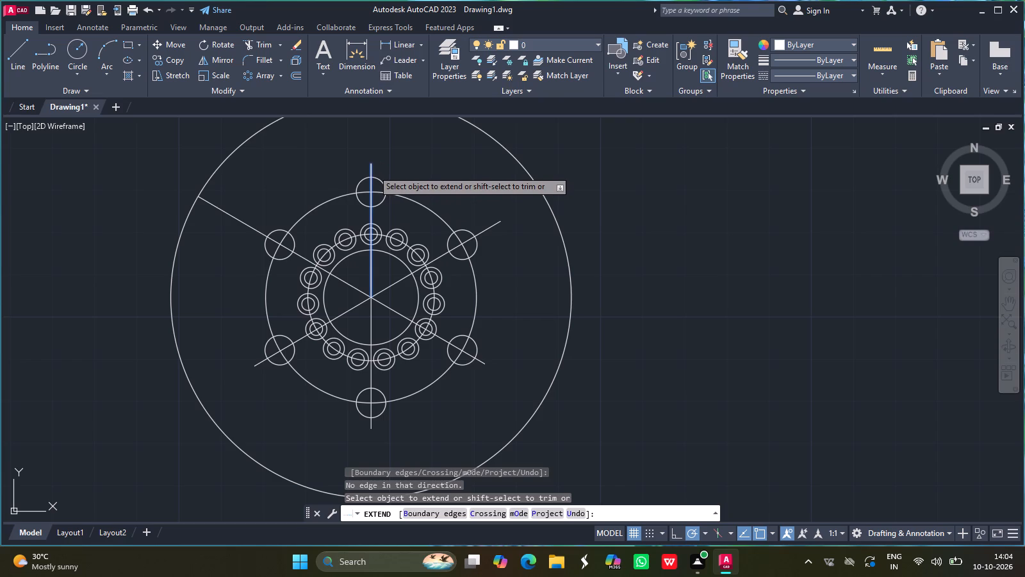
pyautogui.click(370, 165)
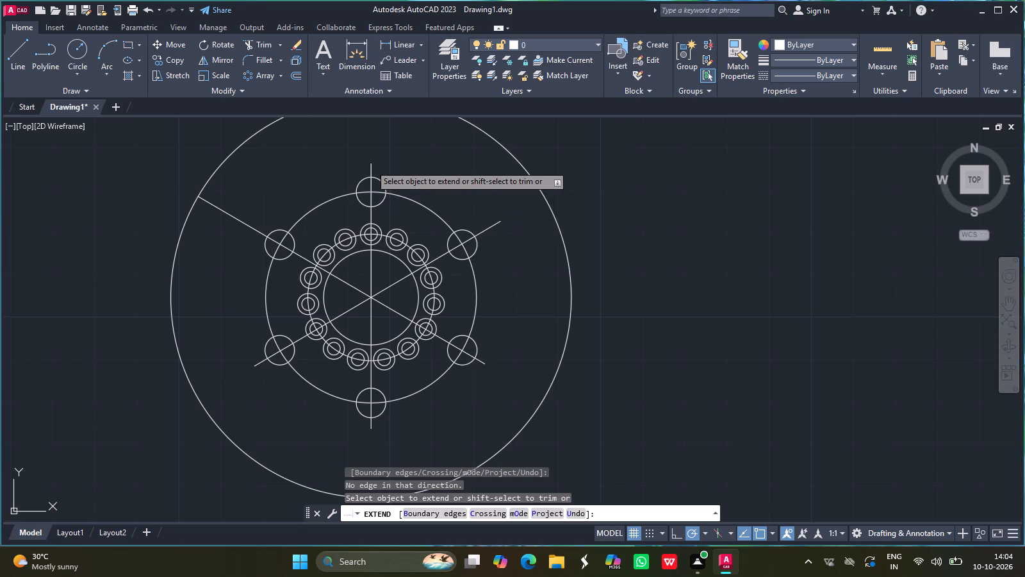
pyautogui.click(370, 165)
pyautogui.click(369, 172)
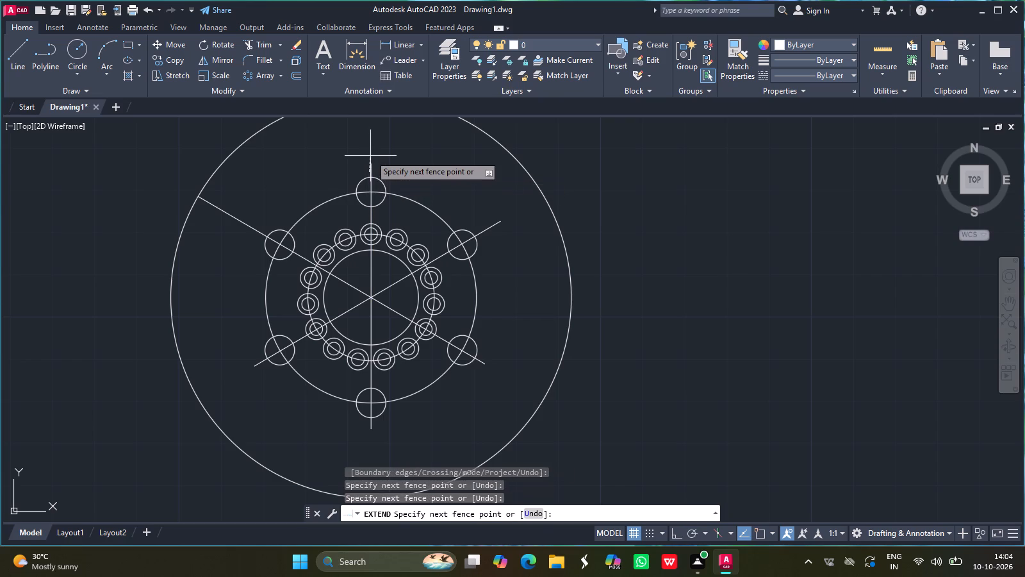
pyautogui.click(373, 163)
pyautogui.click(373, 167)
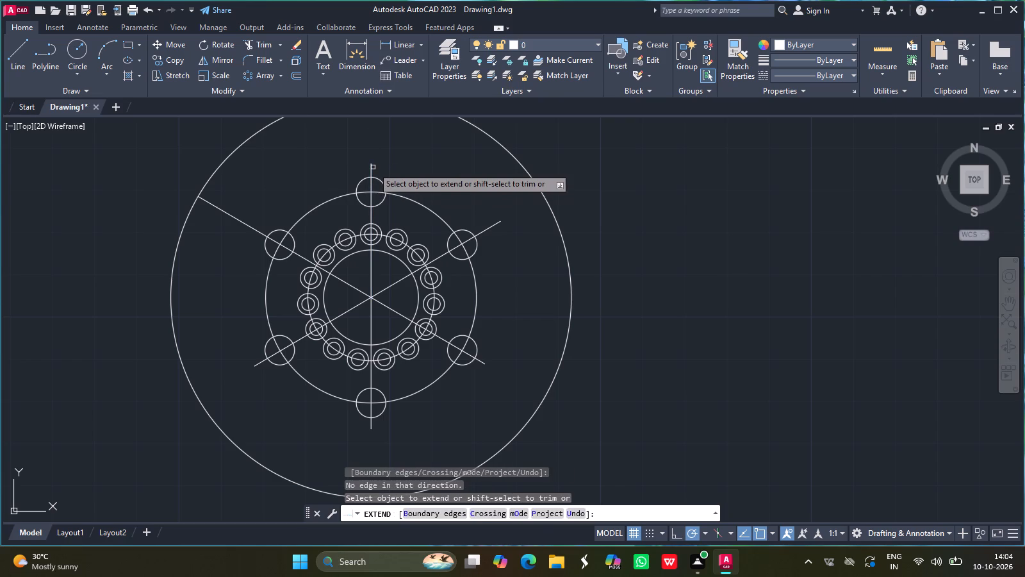
# Extend the remaining five radial lines, including the top vertical one, out to the radius 47.5 circle.
pyautogui.click(491, 229)
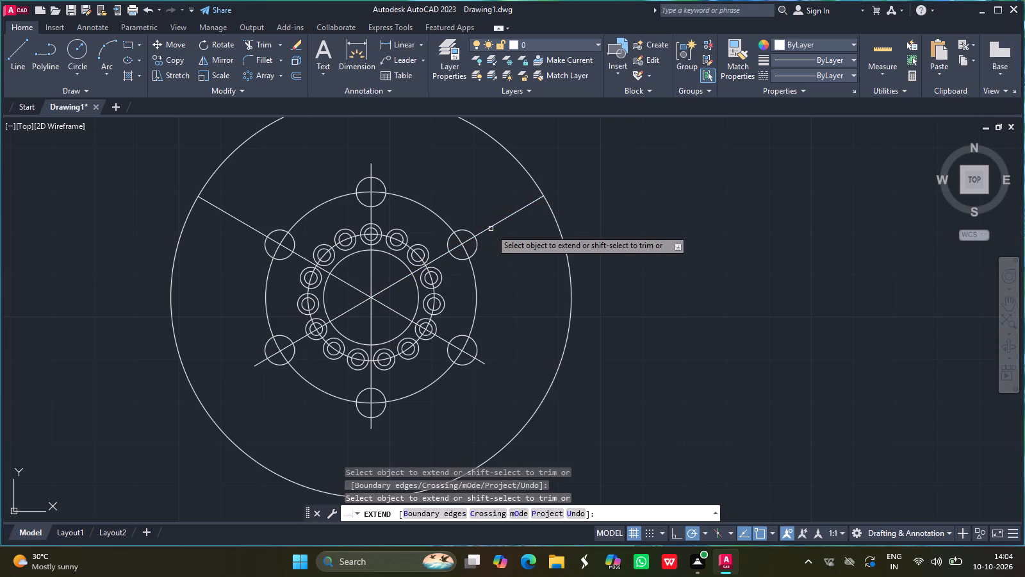
pyautogui.click(484, 362)
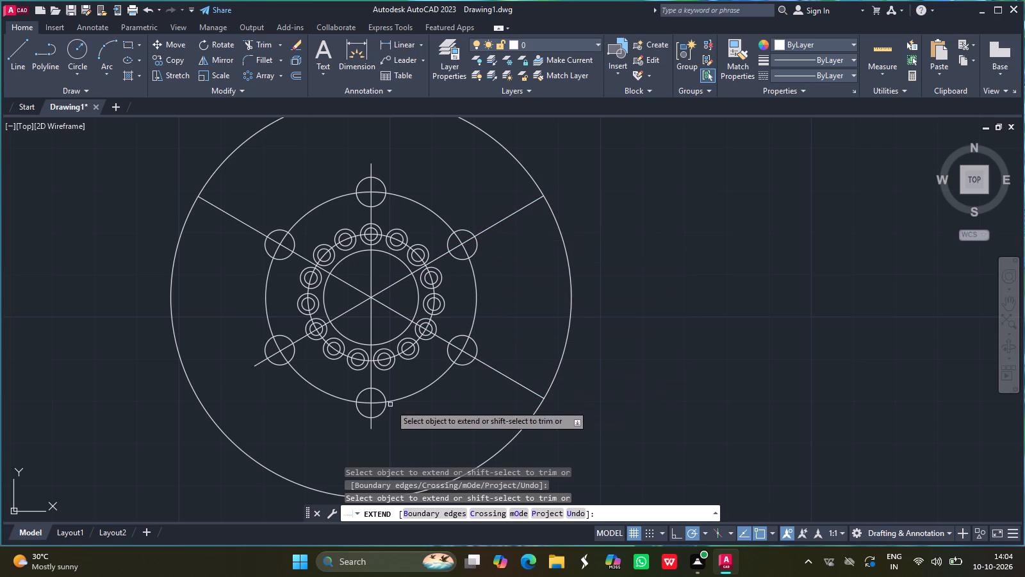
pyautogui.moveTo(372, 422); pyautogui.dragTo(250, 371)
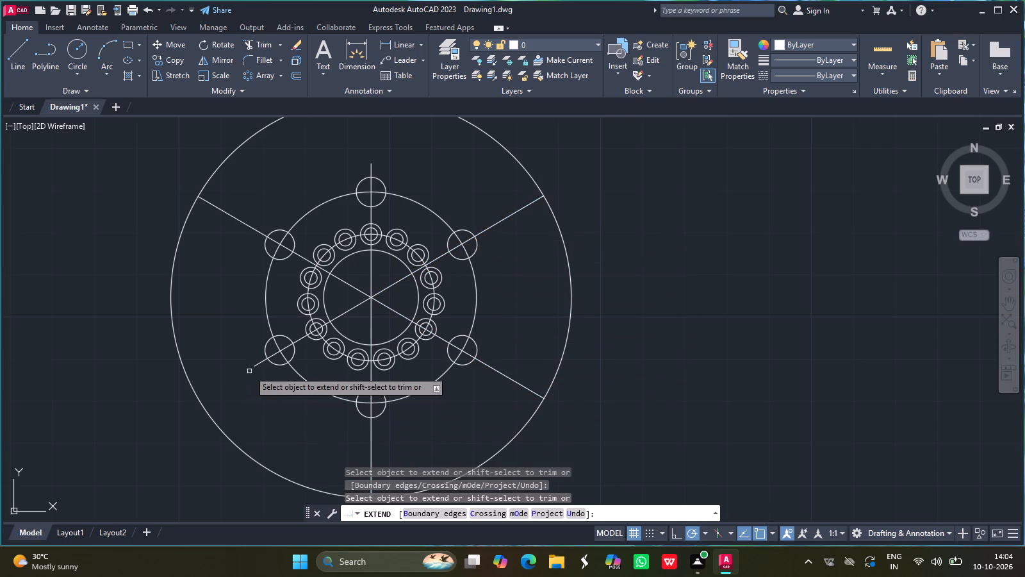
pyautogui.moveTo(250, 371); pyautogui.dragTo(253, 366)
pyautogui.click(253, 366)
pyautogui.keyDown('ctrl'); pyautogui.scroll(-1, 393, 317); pyautogui.keyUp('ctrl')
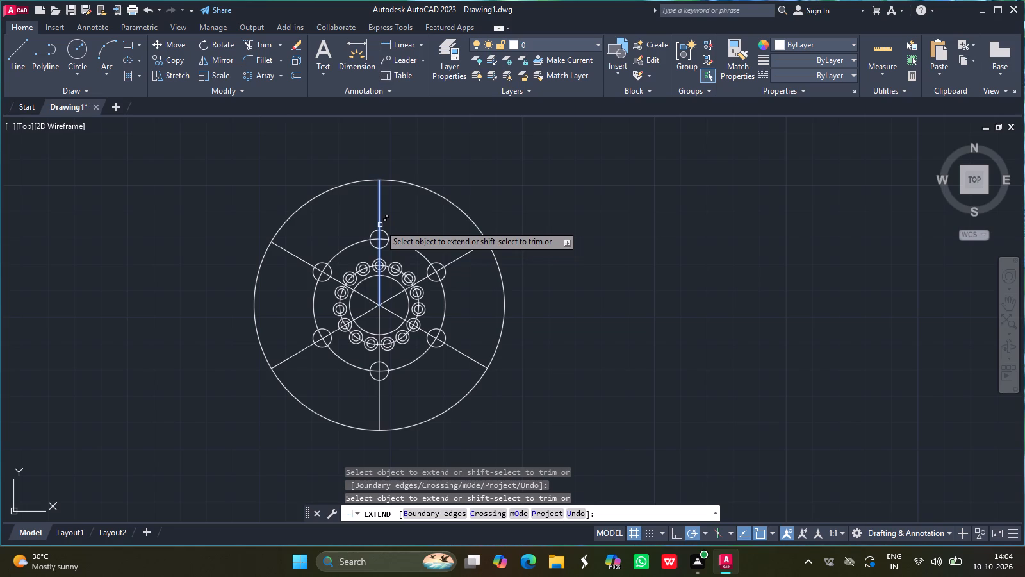
pyautogui.click(380, 225)
pyautogui.press('Return')
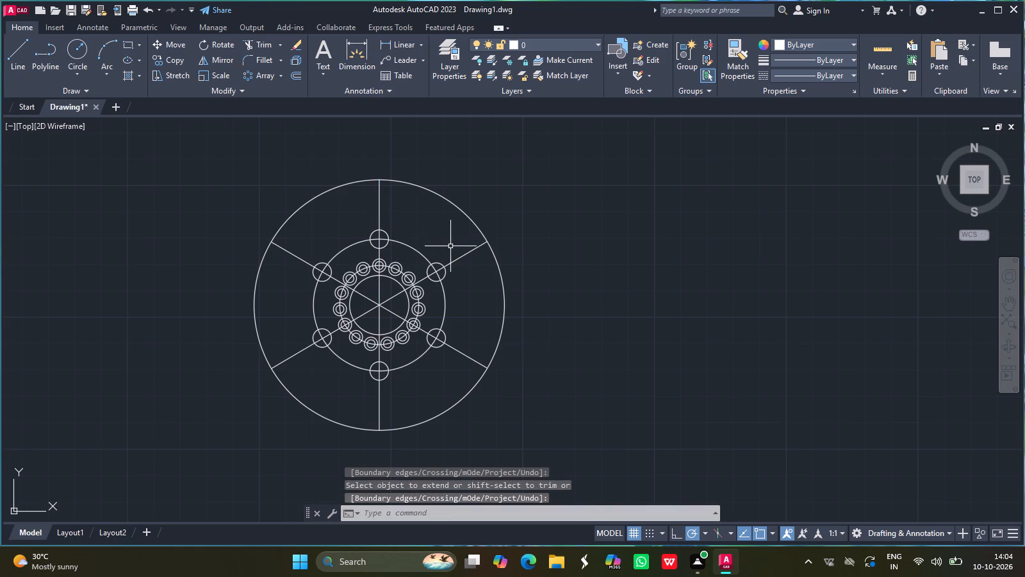
# Offset the top vertical radial line by 3.5 to both sides.
pyautogui.keyDown('ctrl'); pyautogui.scroll(3, 451, 246); pyautogui.keyUp('ctrl')
pyautogui.keyDown('ctrl'); pyautogui.scroll(-3, 451, 246); pyautogui.keyUp('ctrl')
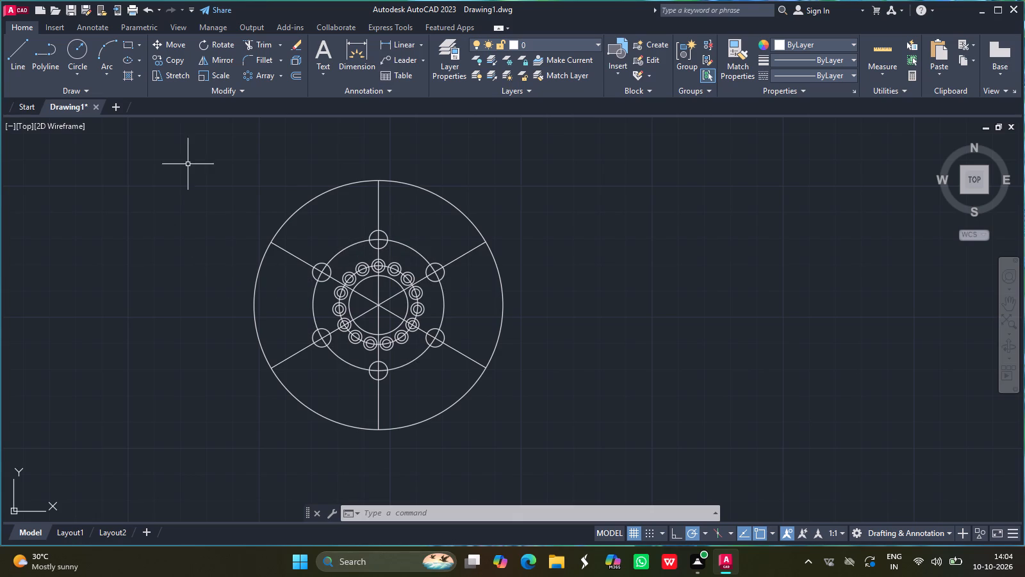
pyautogui.click(294, 73)
pyautogui.click(679, 517)
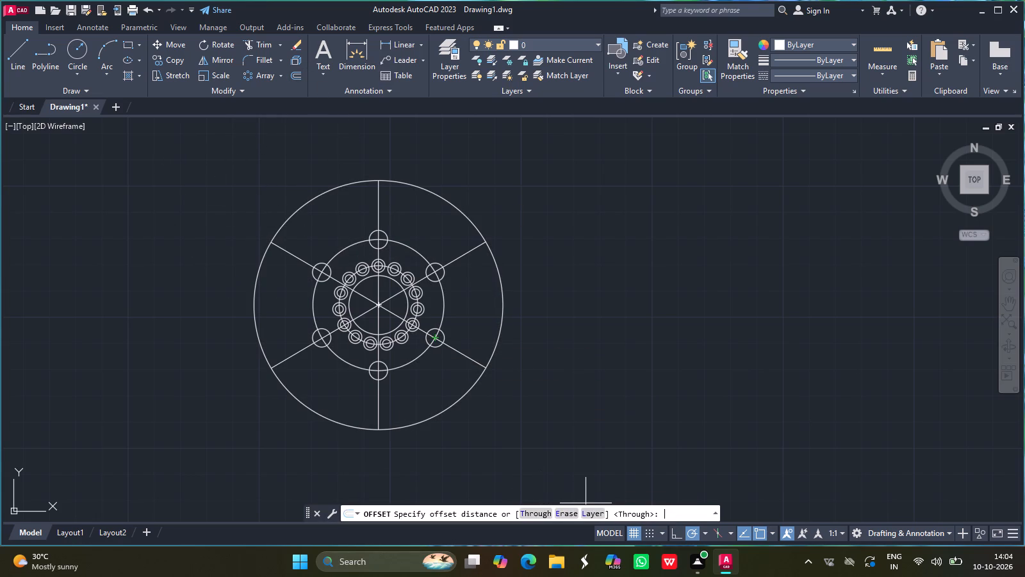
pyautogui.press('5')
pyautogui.press('BackSpace')
pyautogui.press('3')
pyautogui.write('.5')
pyautogui.press('Return')
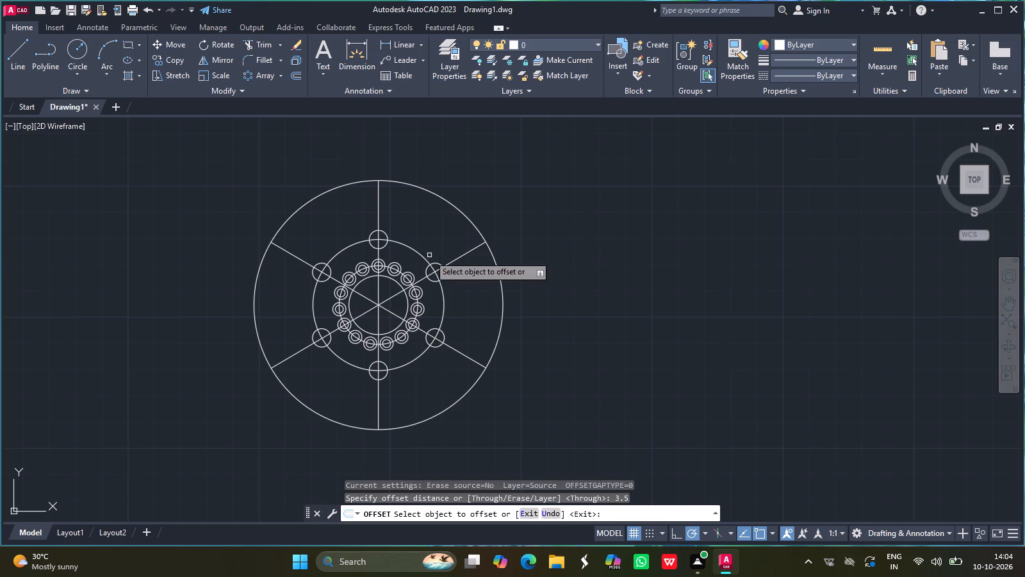
pyautogui.moveTo(379, 212); pyautogui.dragTo(395, 219)
pyautogui.moveTo(395, 219); pyautogui.dragTo(393, 219)
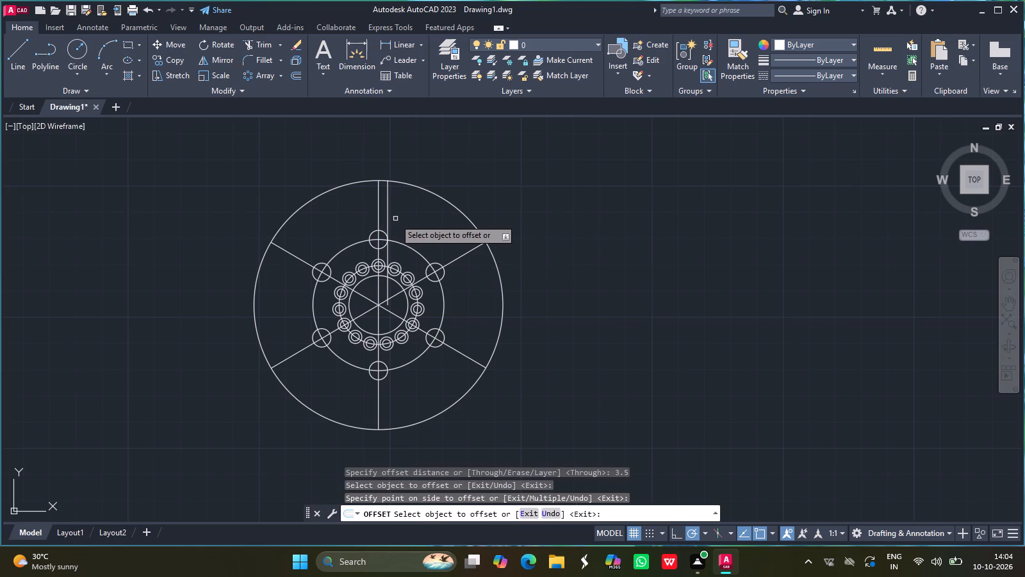
pyautogui.moveTo(393, 219); pyautogui.dragTo(377, 213)
pyautogui.moveTo(377, 213); pyautogui.dragTo(363, 212)
pyautogui.moveTo(363, 212); pyautogui.dragTo(457, 259)
# Offset the upper-right and lower-right radial lines by 3.5 to both sides.
pyautogui.moveTo(457, 259); pyautogui.dragTo(447, 246)
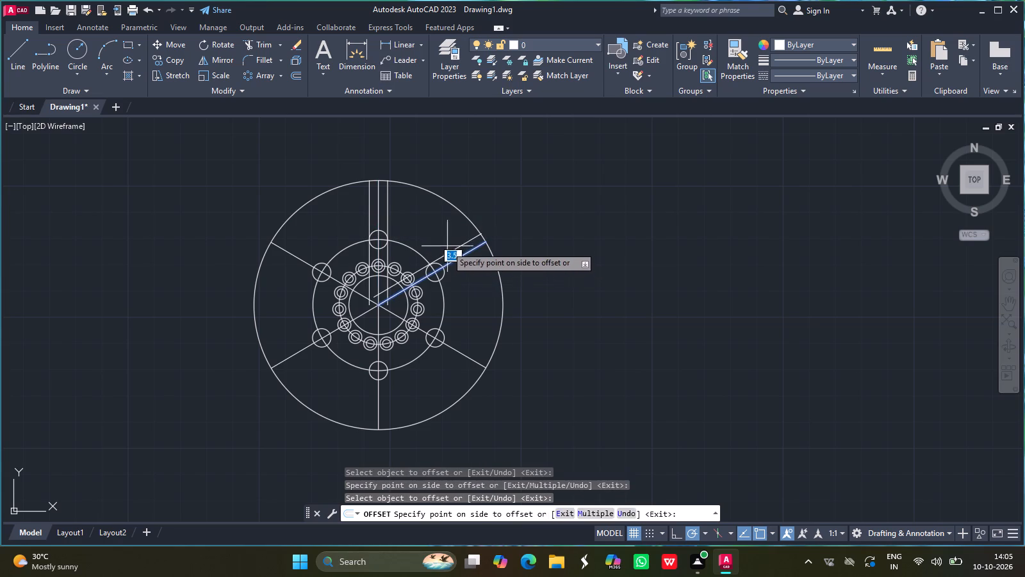
pyautogui.moveTo(447, 246); pyautogui.dragTo(445, 244)
pyautogui.moveTo(445, 244); pyautogui.dragTo(457, 256)
pyautogui.moveTo(457, 256); pyautogui.dragTo(463, 271)
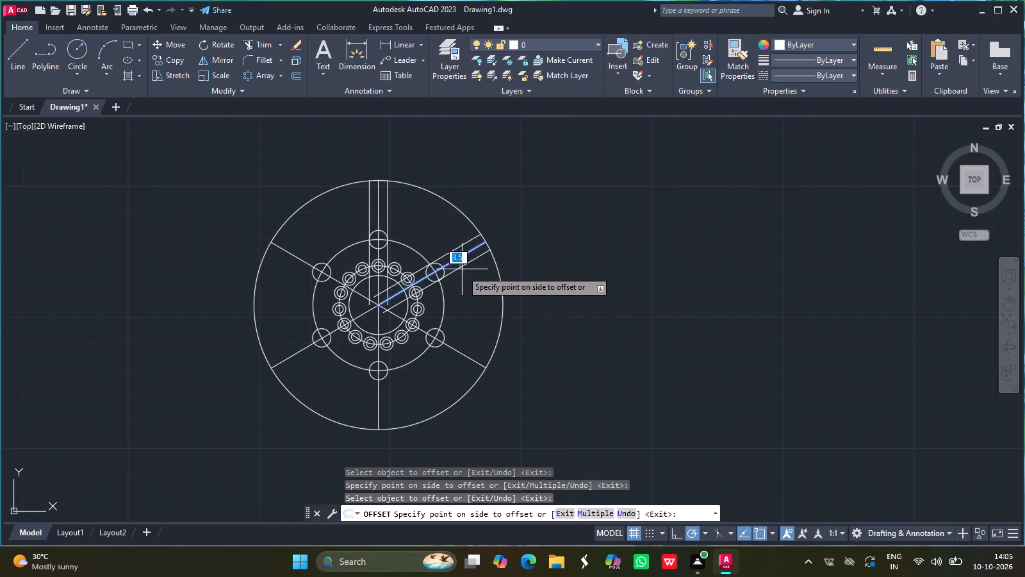
pyautogui.moveTo(463, 271); pyautogui.dragTo(463, 274)
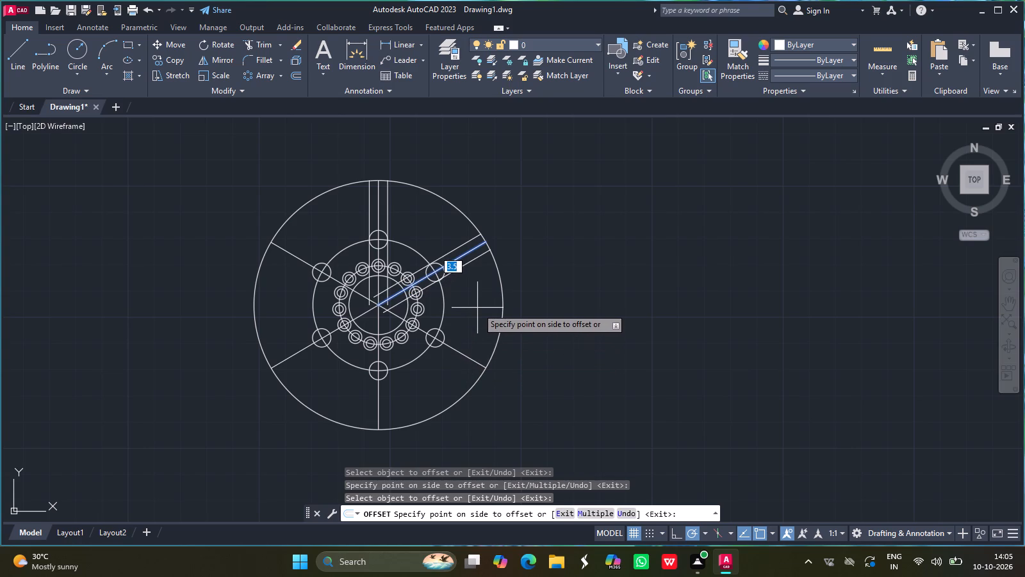
pyautogui.click(477, 308)
pyautogui.click(459, 352)
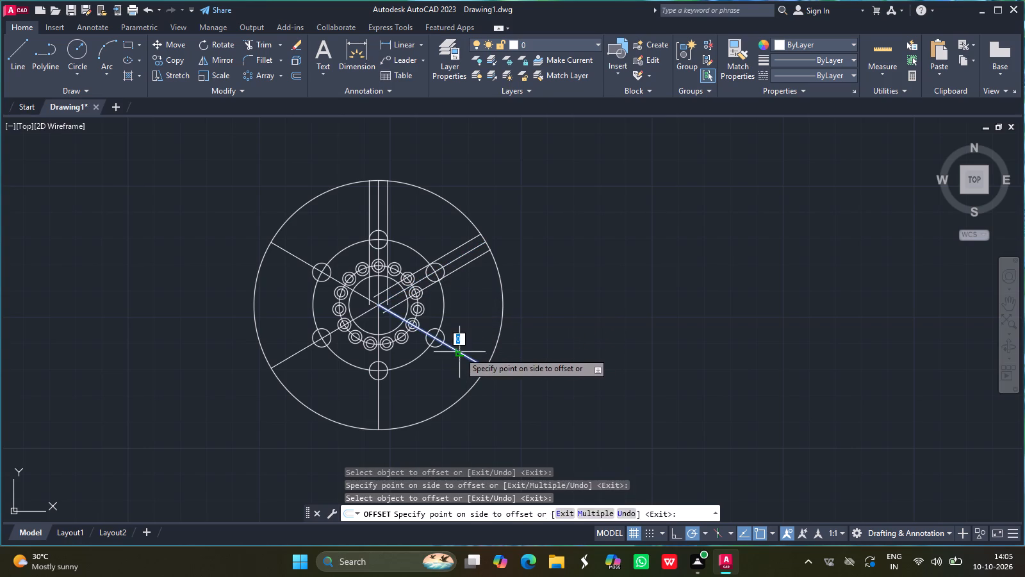
pyautogui.moveTo(464, 347); pyautogui.dragTo(459, 354)
pyautogui.moveTo(459, 354); pyautogui.dragTo(470, 340)
pyautogui.click(470, 340)
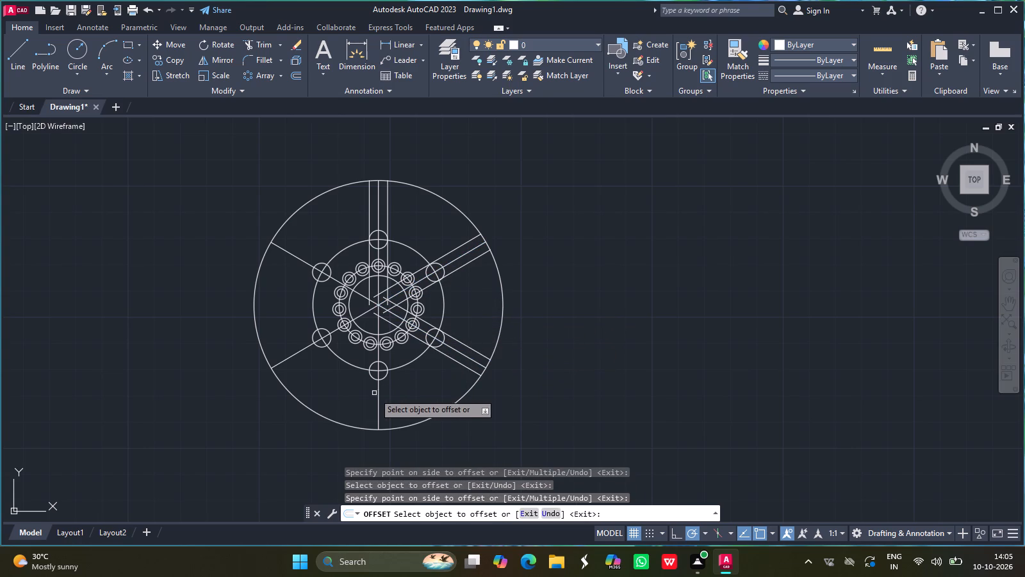
# Offset the bottom vertical radial line by 3.5 to both sides.
pyautogui.moveTo(379, 392); pyautogui.dragTo(406, 400)
pyautogui.moveTo(406, 400); pyautogui.dragTo(382, 396)
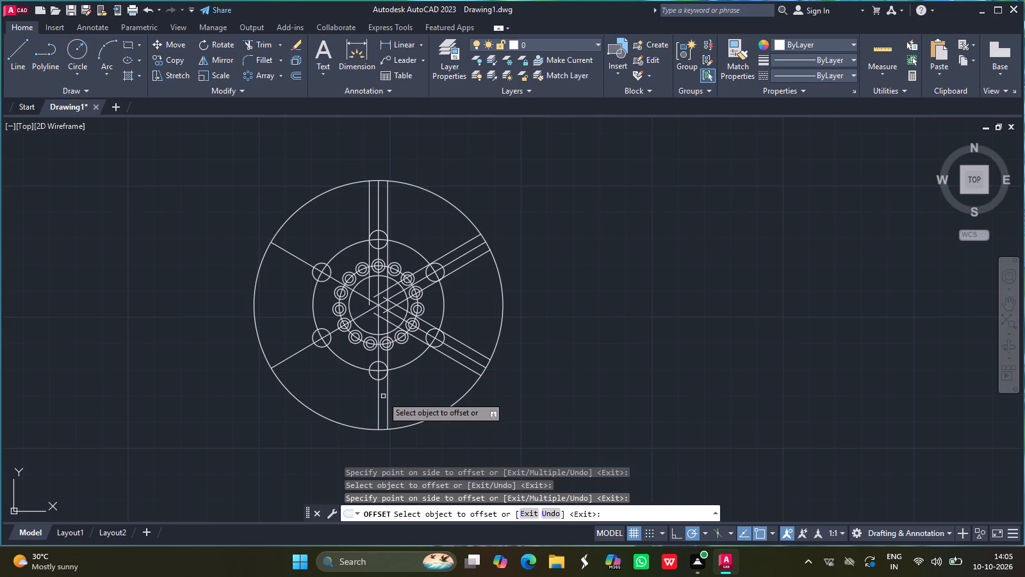
pyautogui.moveTo(382, 396); pyautogui.dragTo(377, 395)
pyautogui.moveTo(377, 395); pyautogui.dragTo(361, 394)
pyautogui.click(361, 394)
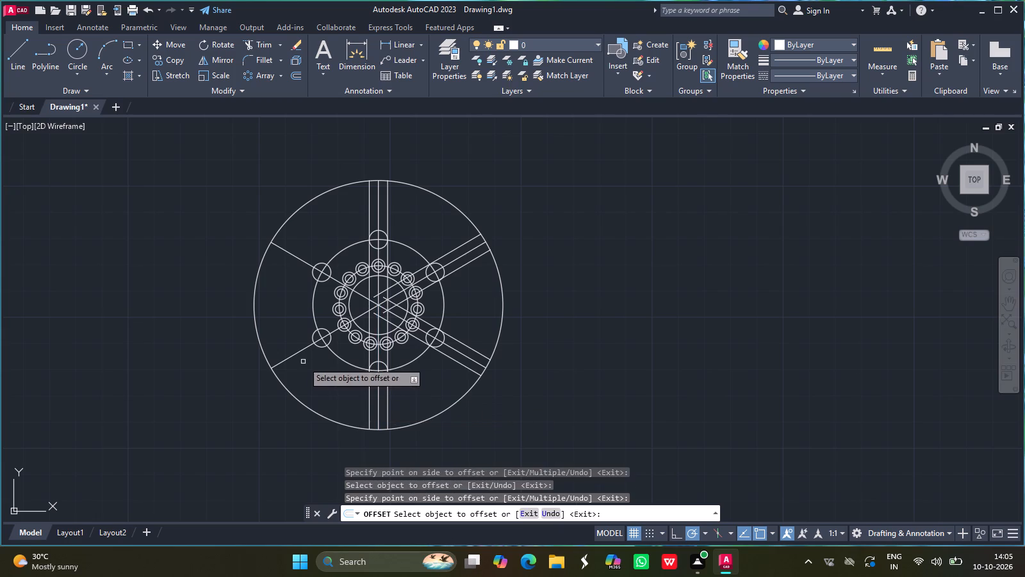
# Offset the lower-left and upper-left radial lines by 3.5 to both sides and finish offsetting.
pyautogui.moveTo(297, 351); pyautogui.dragTo(307, 364)
pyautogui.moveTo(307, 364); pyautogui.dragTo(304, 361)
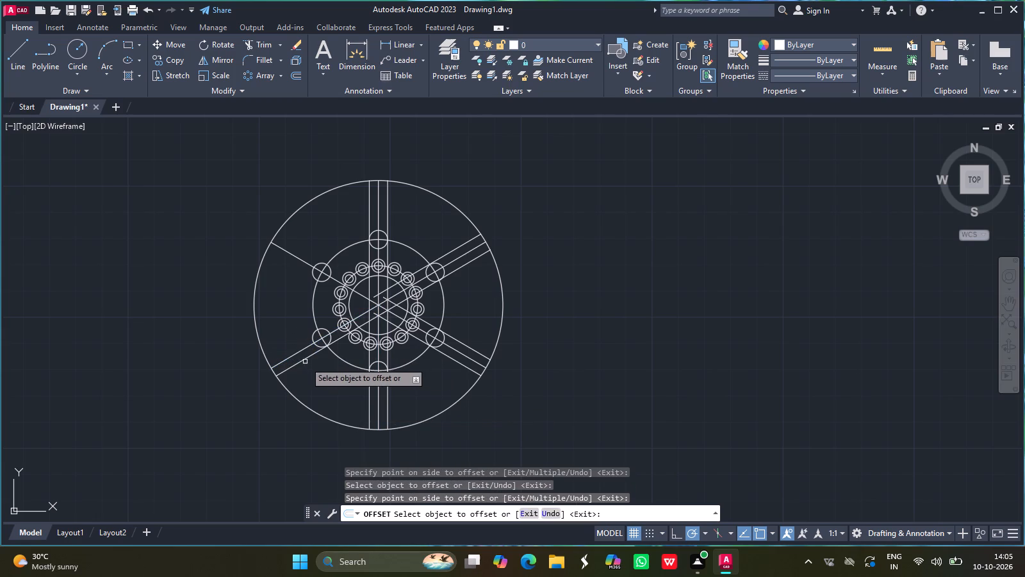
pyautogui.moveTo(304, 361); pyautogui.dragTo(297, 353)
pyautogui.moveTo(297, 353); pyautogui.dragTo(292, 339)
pyautogui.moveTo(292, 339); pyautogui.dragTo(282, 263)
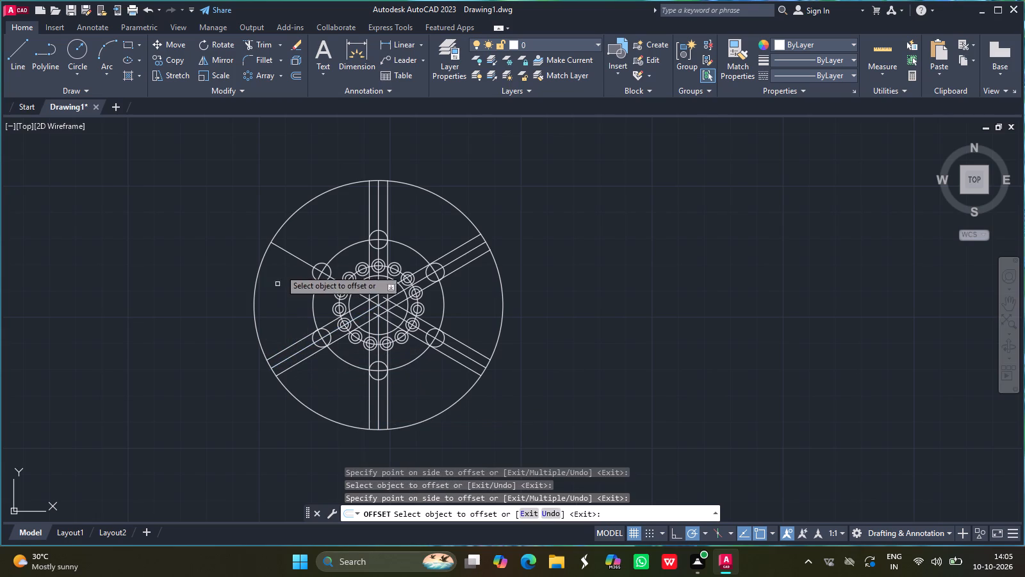
pyautogui.moveTo(282, 263); pyautogui.dragTo(293, 256)
pyautogui.moveTo(293, 256); pyautogui.dragTo(289, 271)
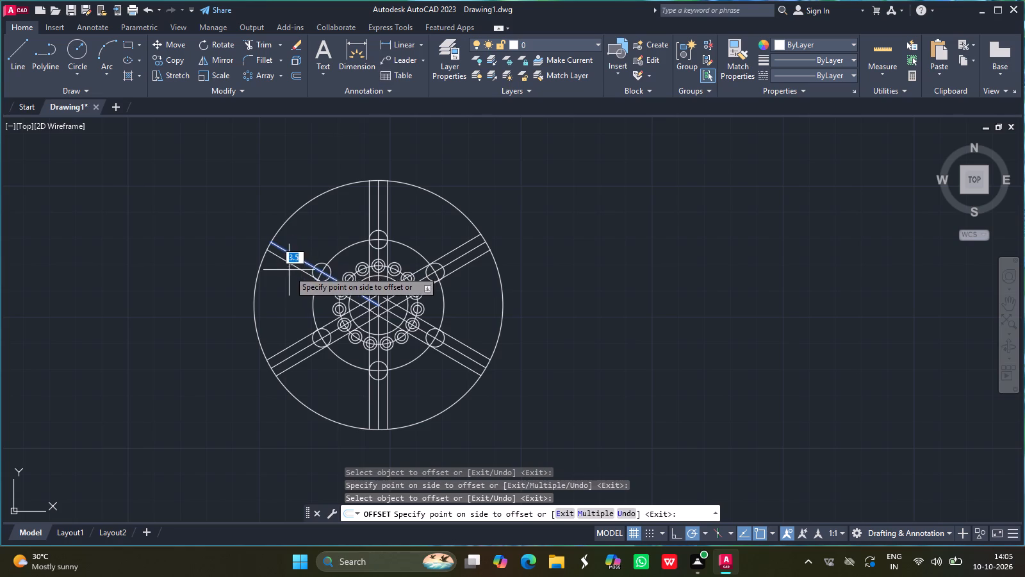
pyautogui.moveTo(289, 271); pyautogui.dragTo(288, 272)
pyautogui.moveTo(288, 272); pyautogui.dragTo(297, 257)
pyautogui.moveTo(297, 257); pyautogui.dragTo(315, 245)
pyautogui.click(315, 245)
pyautogui.press('Return')
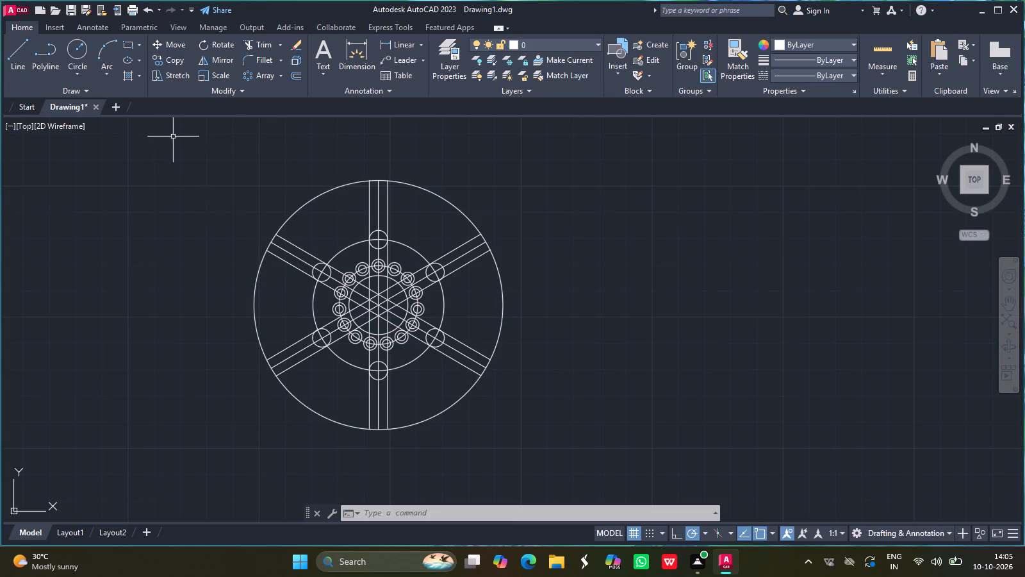
# Trim away the outer circle's arcs inside all six radial slots so each slot is open at the rim.
pyautogui.click(251, 46)
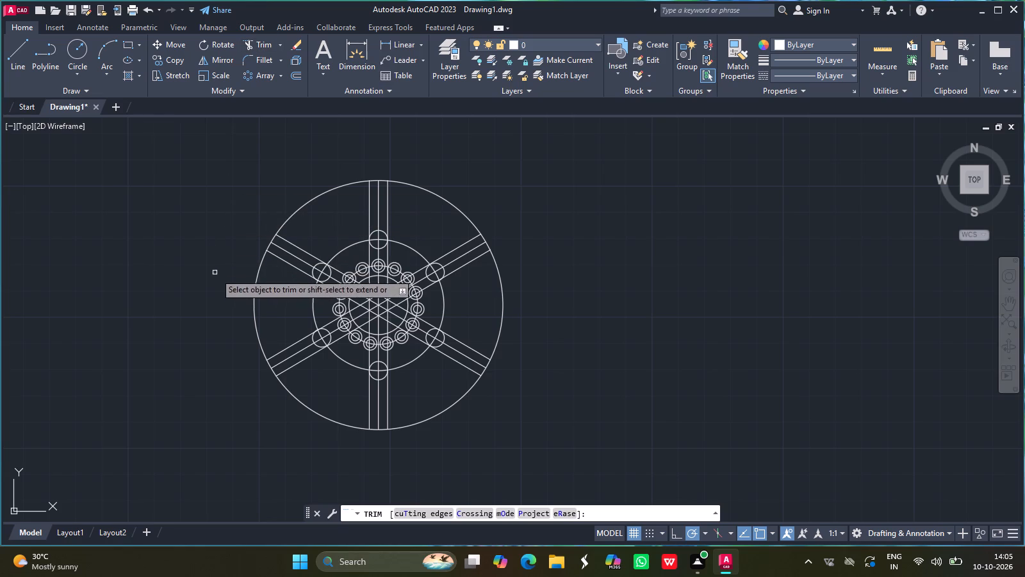
pyautogui.click(274, 241)
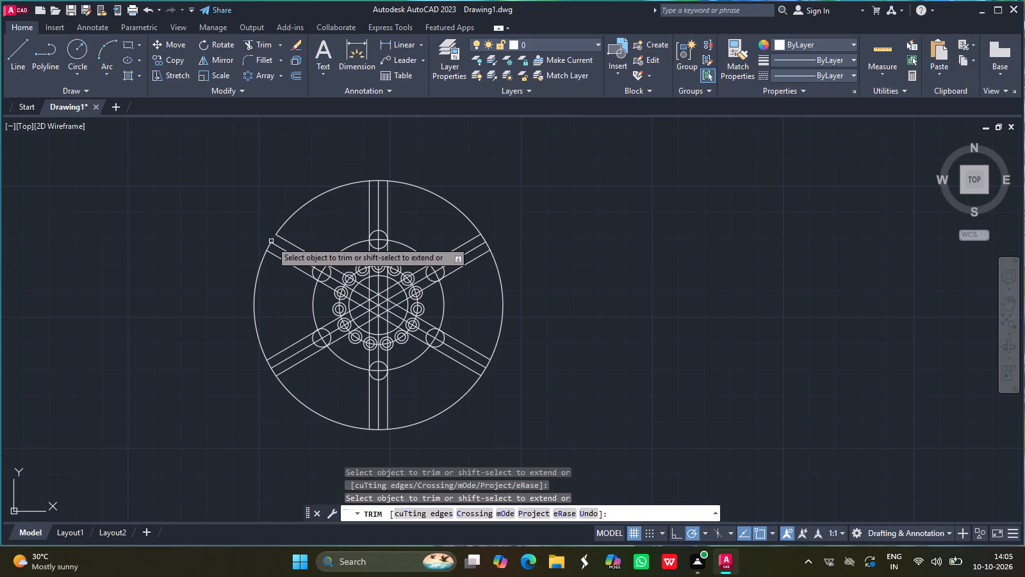
pyautogui.click(269, 246)
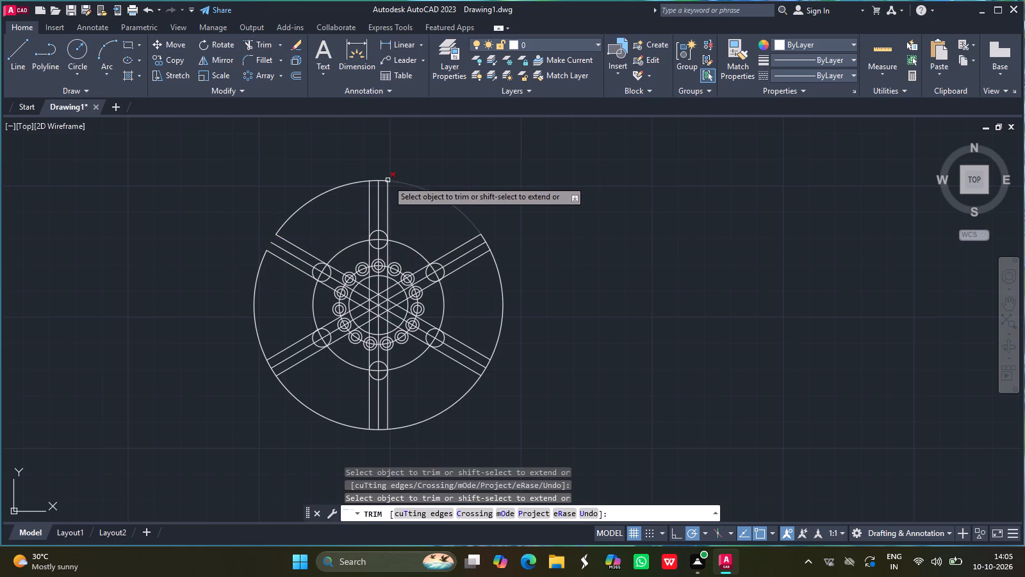
pyautogui.click(385, 180)
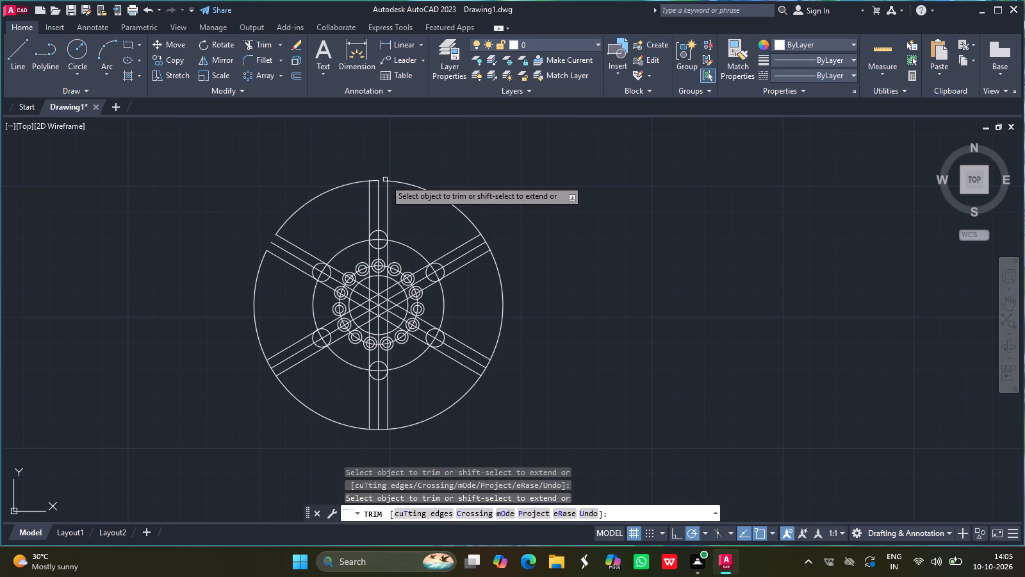
pyautogui.click(375, 181)
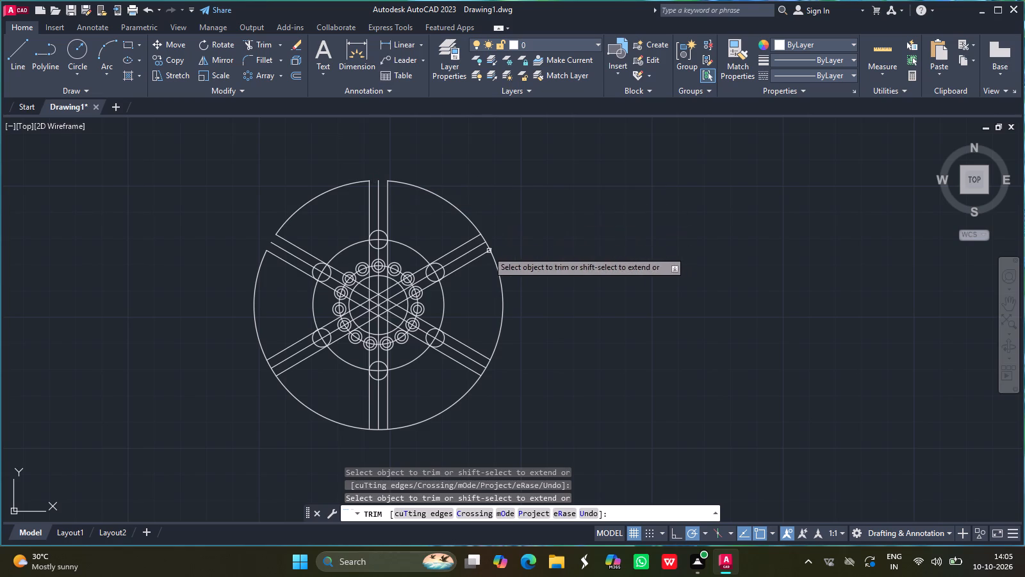
pyautogui.moveTo(484, 238); pyautogui.dragTo(488, 244)
pyautogui.click(488, 244)
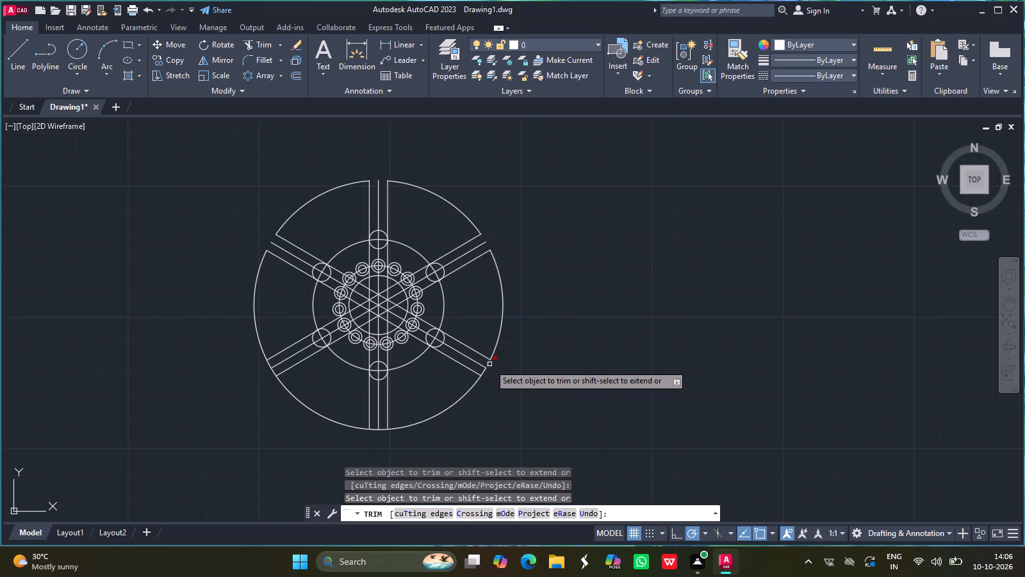
pyautogui.moveTo(489, 364); pyautogui.dragTo(482, 372)
pyautogui.click(482, 372)
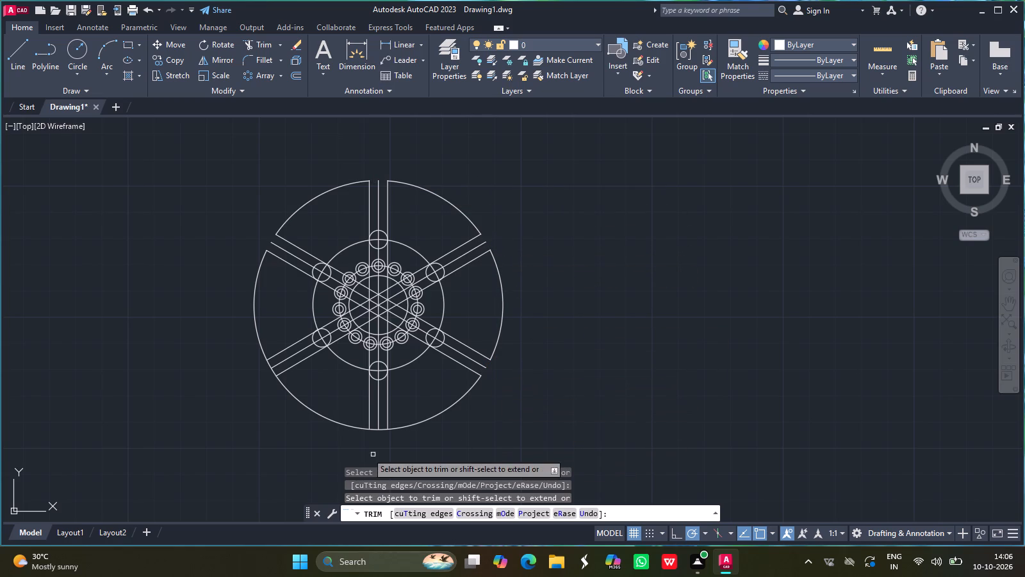
pyautogui.moveTo(383, 431); pyautogui.dragTo(373, 431)
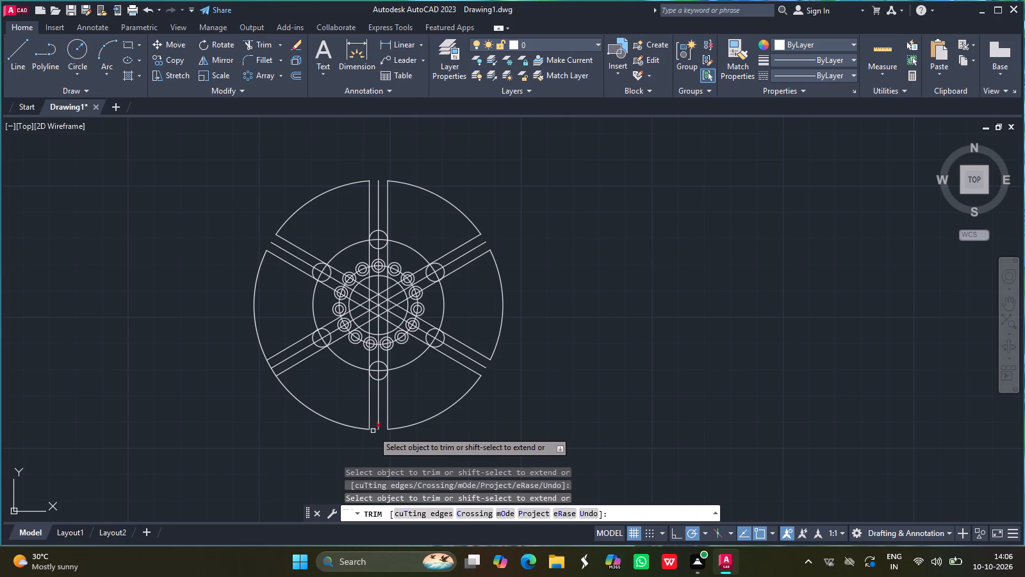
pyautogui.moveTo(373, 431); pyautogui.dragTo(272, 374)
pyautogui.moveTo(272, 374); pyautogui.dragTo(267, 364)
pyautogui.click(267, 364)
pyautogui.press('Return')
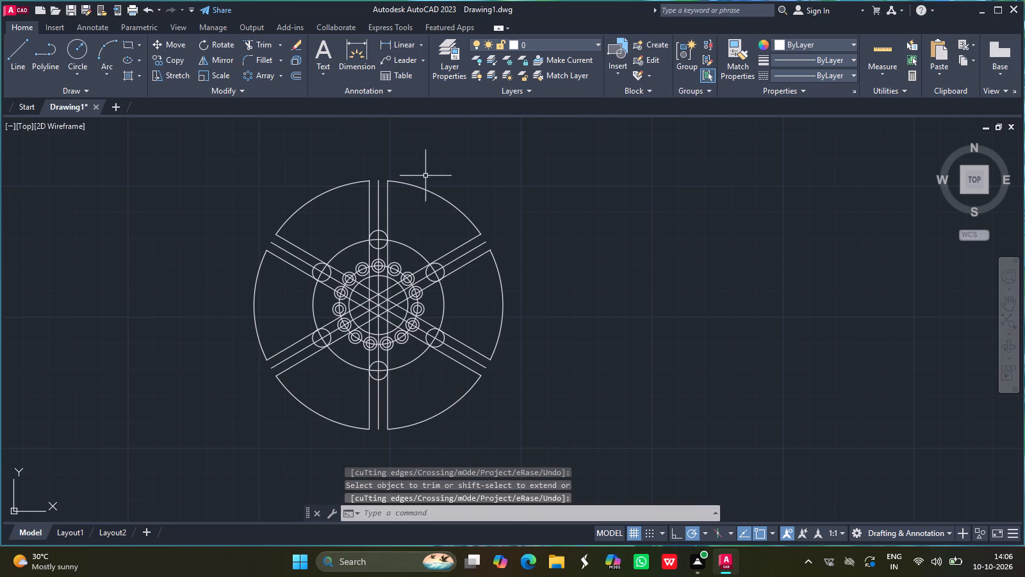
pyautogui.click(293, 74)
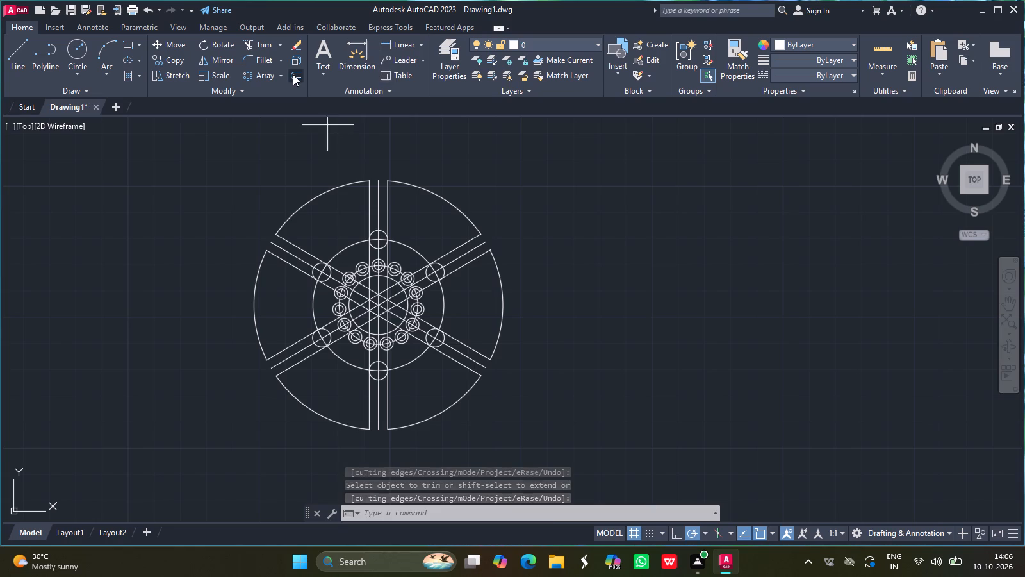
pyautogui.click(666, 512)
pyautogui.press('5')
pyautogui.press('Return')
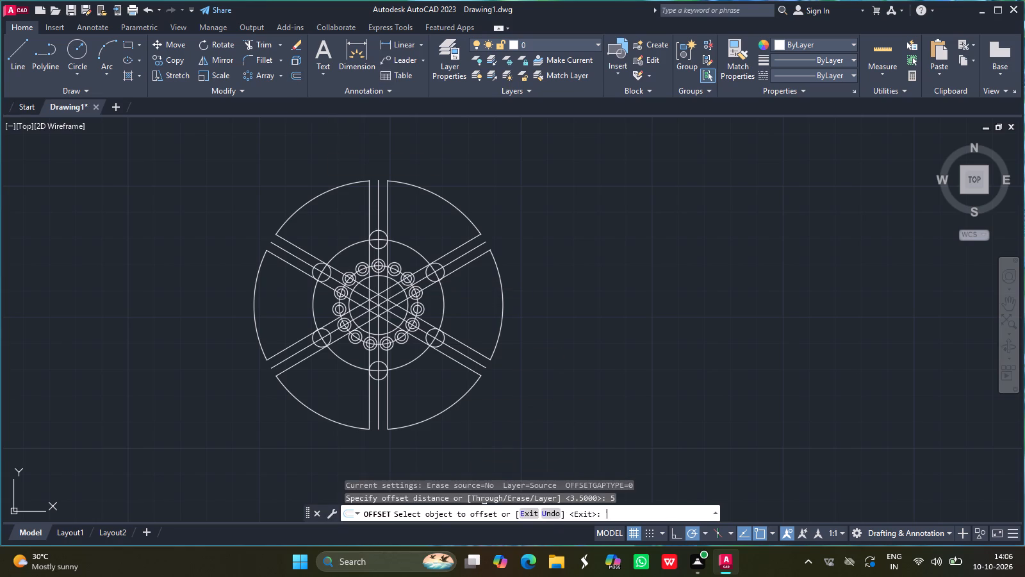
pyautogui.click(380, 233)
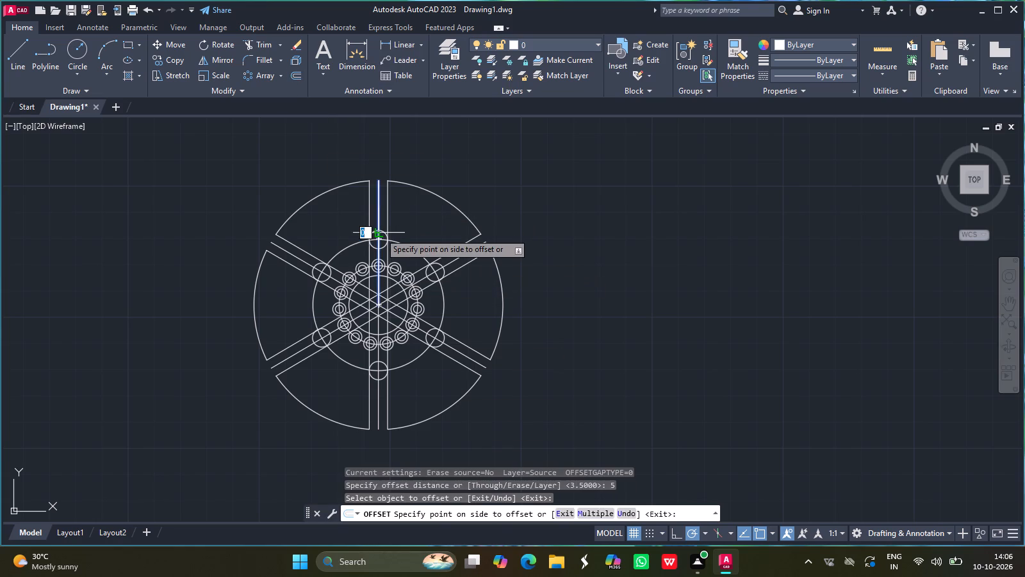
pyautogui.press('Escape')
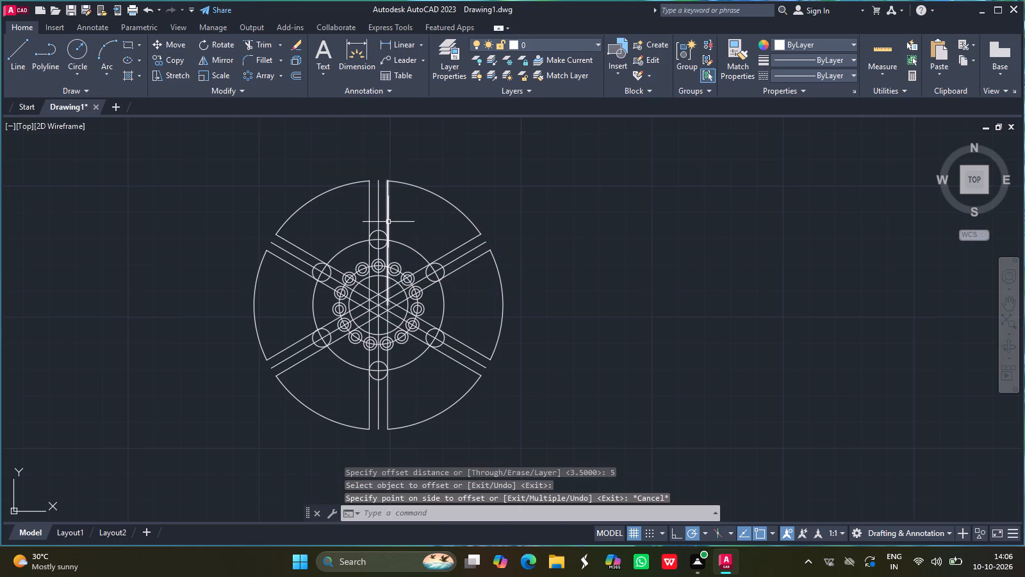
# Offset both edge lines of the top vertical slot outward by 5.
pyautogui.click(300, 76)
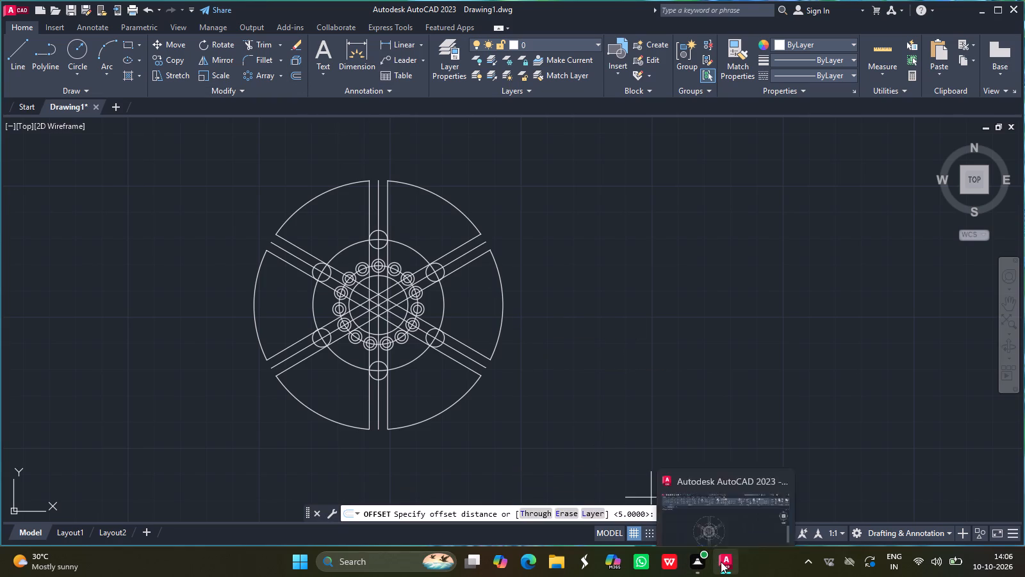
pyautogui.press('5')
pyautogui.press('Return')
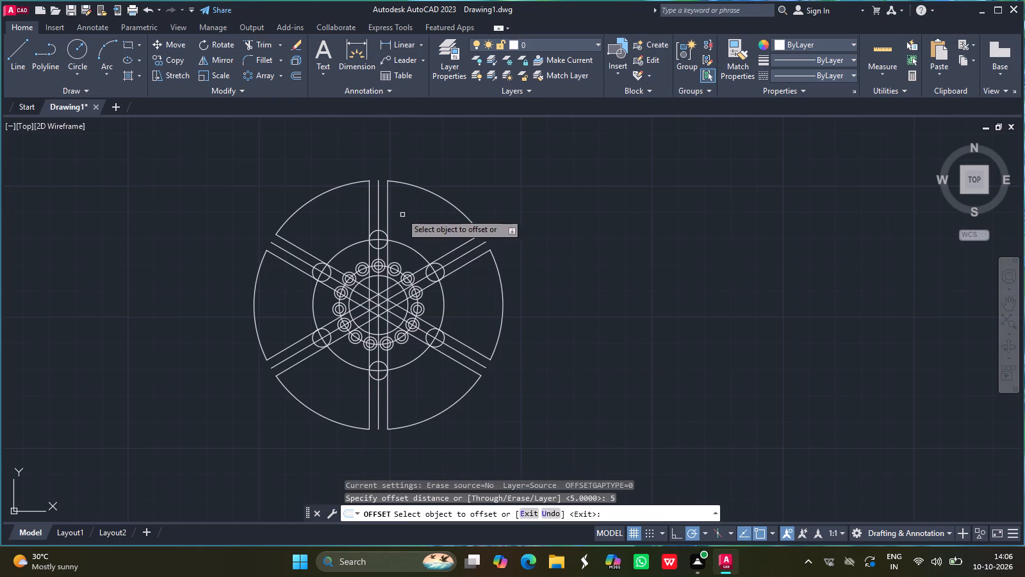
pyautogui.moveTo(388, 205); pyautogui.dragTo(409, 211)
pyautogui.click(409, 211)
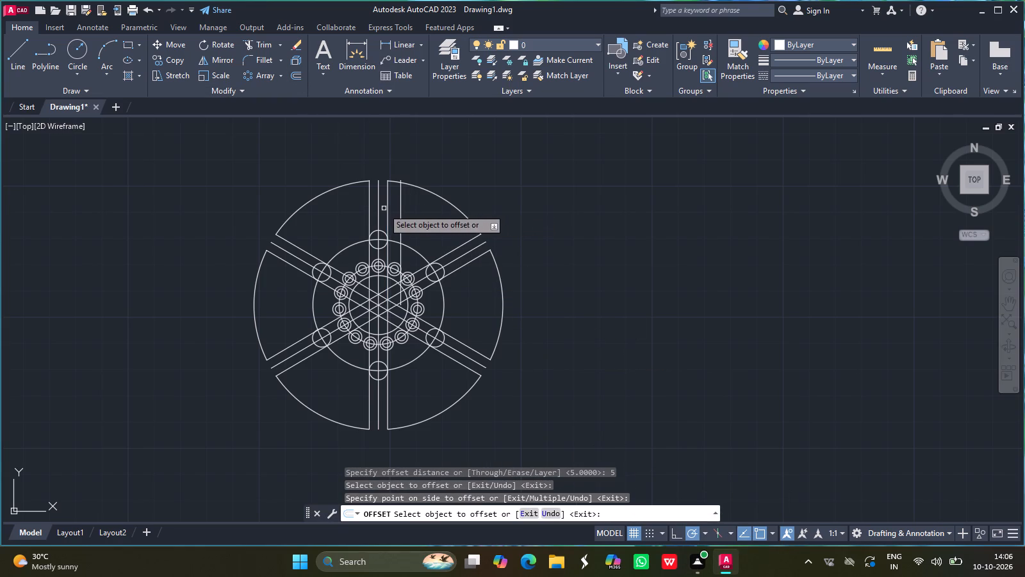
pyautogui.moveTo(368, 204); pyautogui.dragTo(335, 207)
pyautogui.moveTo(335, 207); pyautogui.dragTo(452, 251)
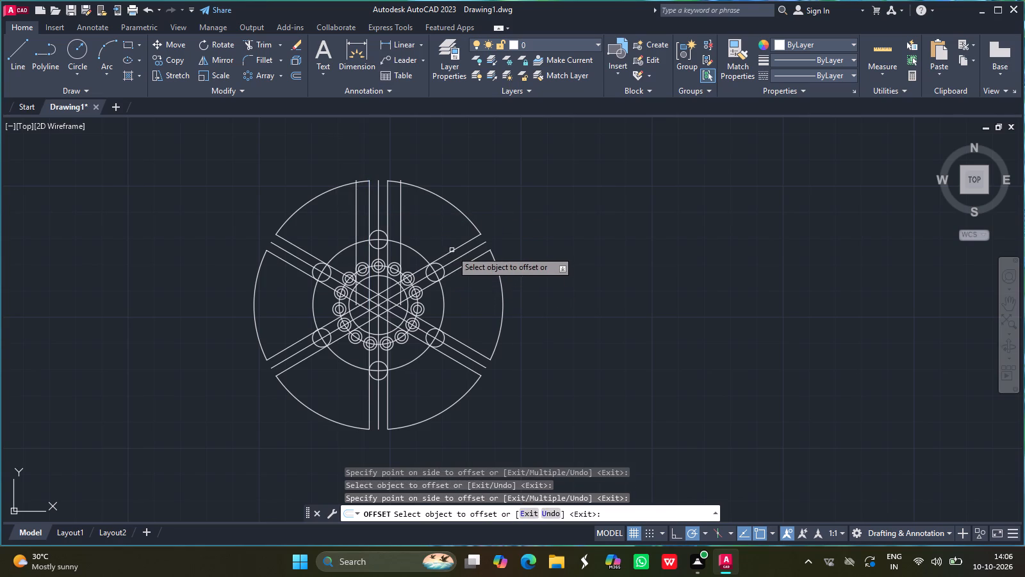
# Offset both edge lines of the upper-right and lower-right slots outward by 5.
pyautogui.moveTo(452, 251); pyautogui.dragTo(452, 251)
pyautogui.moveTo(452, 251); pyautogui.dragTo(443, 229)
pyautogui.moveTo(443, 229); pyautogui.dragTo(464, 259)
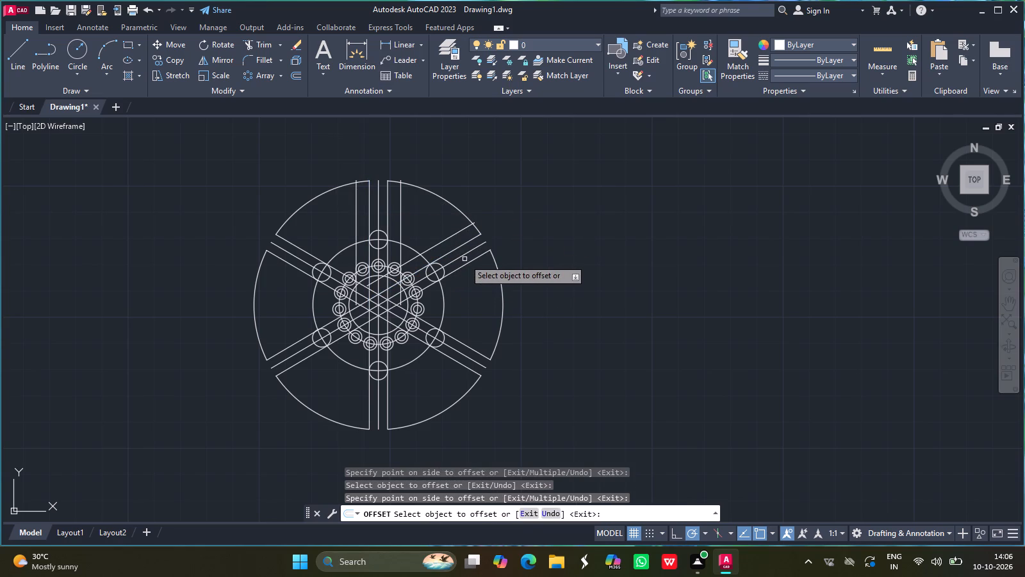
pyautogui.moveTo(464, 259); pyautogui.dragTo(464, 265)
pyautogui.moveTo(464, 265); pyautogui.dragTo(481, 297)
pyautogui.click(481, 297)
pyautogui.moveTo(464, 345); pyautogui.dragTo(480, 330)
pyautogui.moveTo(480, 330); pyautogui.dragTo(454, 362)
pyautogui.moveTo(454, 362); pyautogui.dragTo(439, 380)
pyautogui.click(439, 380)
# Offset both edge lines of the bottom vertical slot outward by 5.
pyautogui.moveTo(388, 387); pyautogui.dragTo(435, 401)
pyautogui.moveTo(435, 401); pyautogui.dragTo(370, 392)
pyautogui.moveTo(370, 392); pyautogui.dragTo(343, 390)
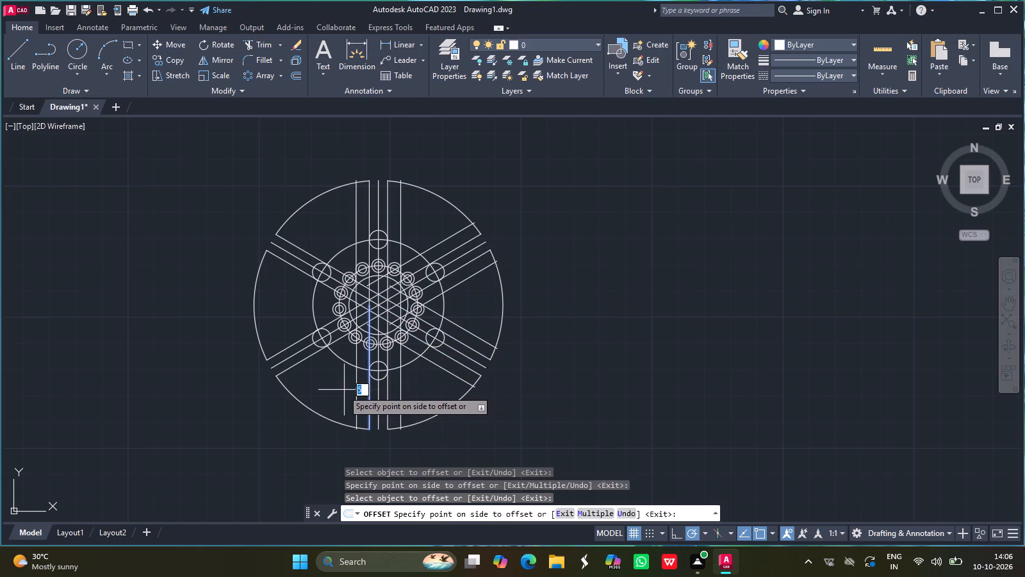
pyautogui.moveTo(343, 390); pyautogui.dragTo(341, 390)
pyautogui.click(341, 390)
# Offset both edge lines of the lower-left and upper-left slots outward by 5 and finish offsetting.
pyautogui.moveTo(306, 360); pyautogui.dragTo(323, 381)
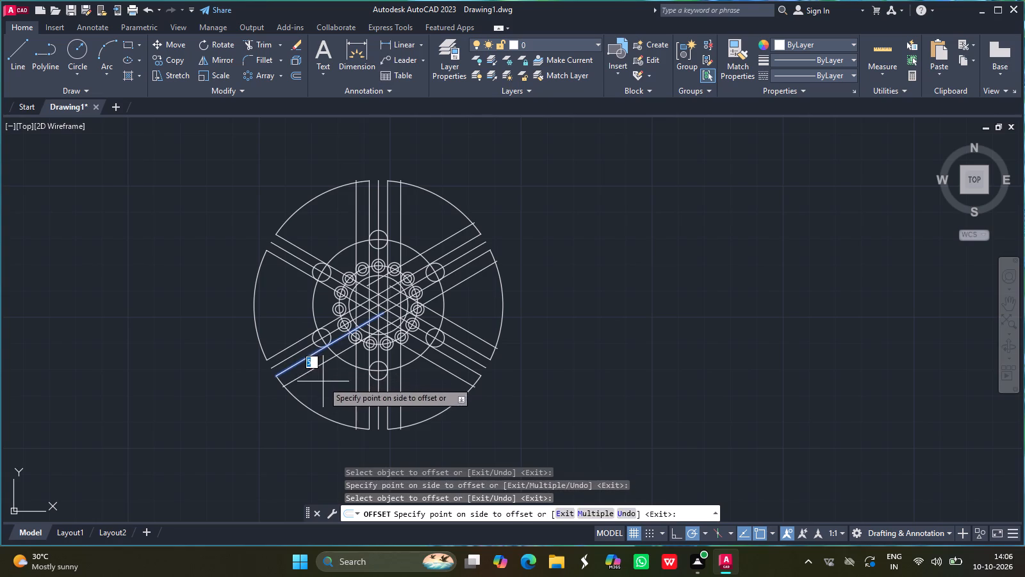
pyautogui.moveTo(323, 381); pyautogui.dragTo(286, 347)
pyautogui.moveTo(286, 347); pyautogui.dragTo(280, 324)
pyautogui.click(280, 324)
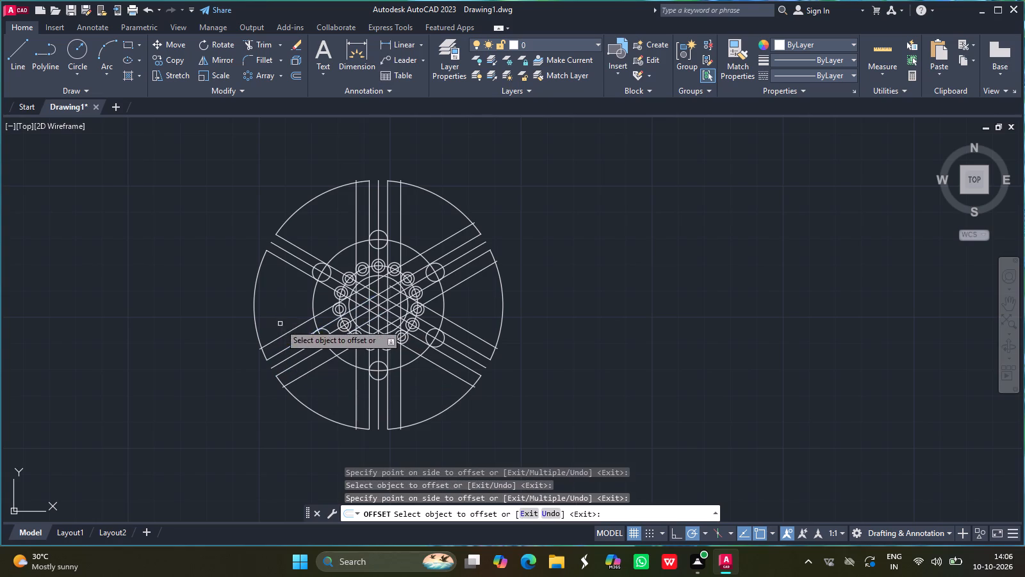
pyautogui.moveTo(291, 267); pyautogui.dragTo(283, 288)
pyautogui.moveTo(283, 288); pyautogui.dragTo(303, 227)
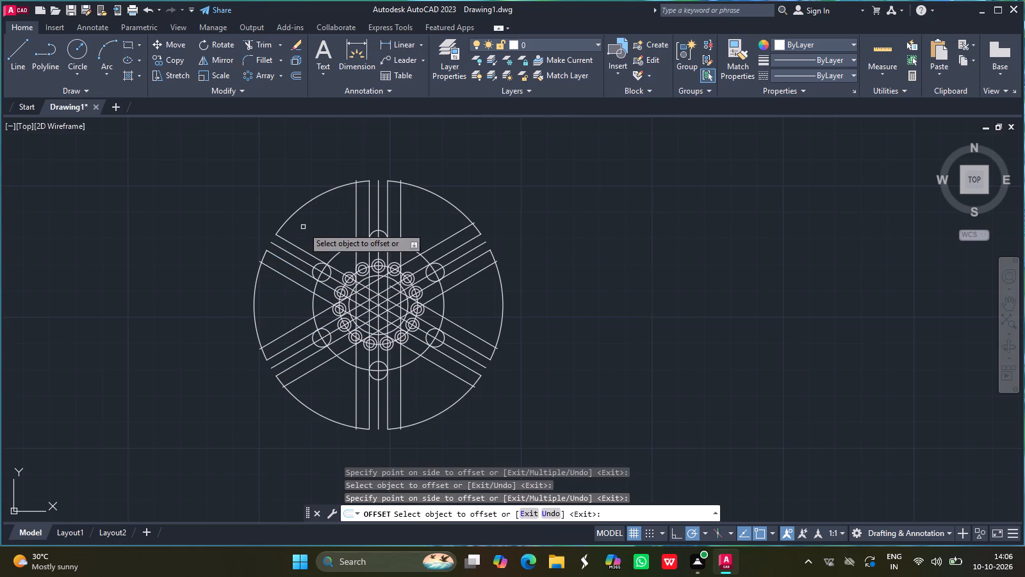
pyautogui.moveTo(303, 227); pyautogui.dragTo(296, 244)
pyautogui.moveTo(296, 244); pyautogui.dragTo(316, 235)
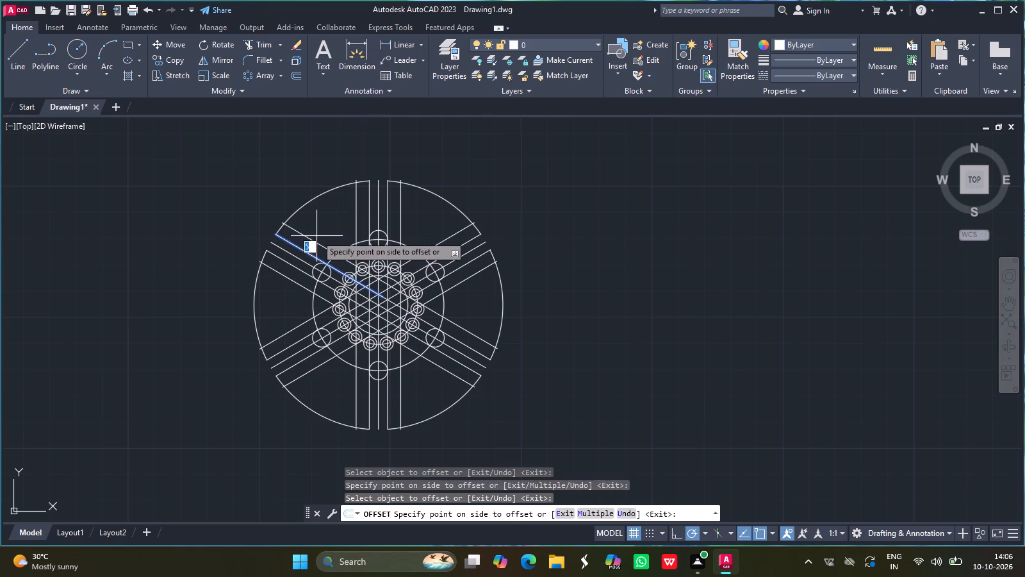
pyautogui.click(316, 235)
pyautogui.press('Return')
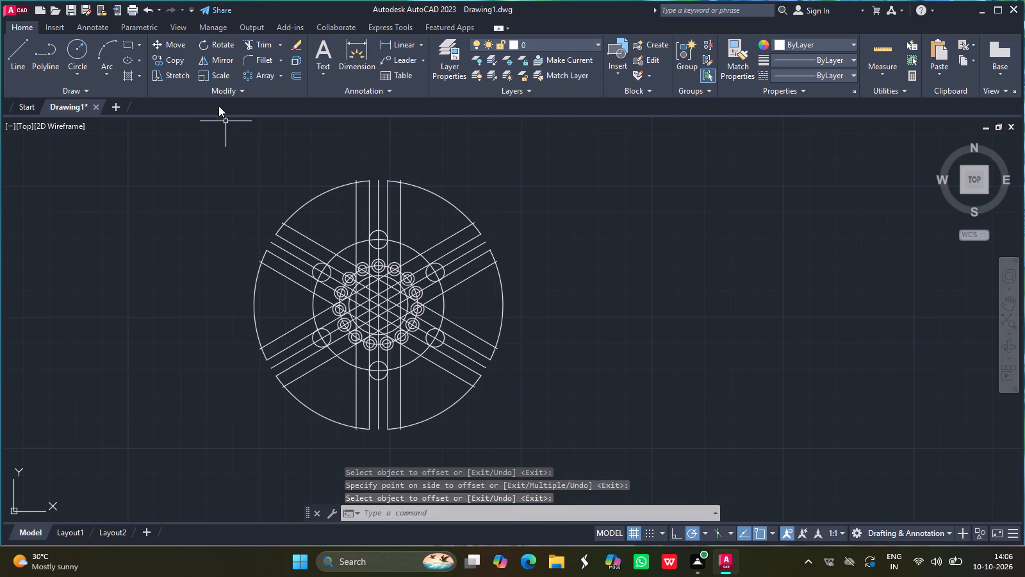
# Trim the top and upper-left radial lines between the middle circle and the ring of small double circles.
pyautogui.click(260, 44)
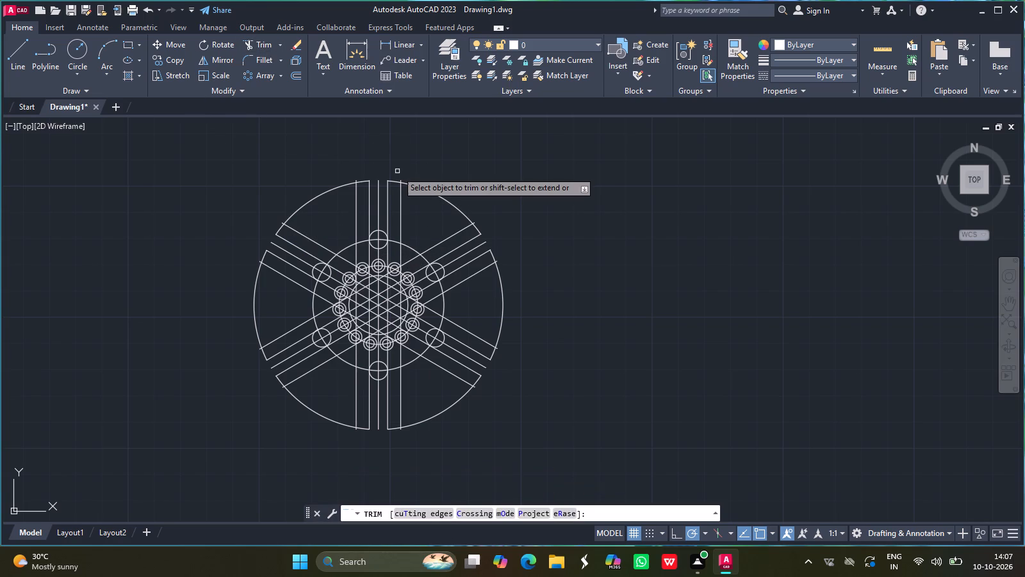
pyautogui.moveTo(401, 180); pyautogui.dragTo(396, 273)
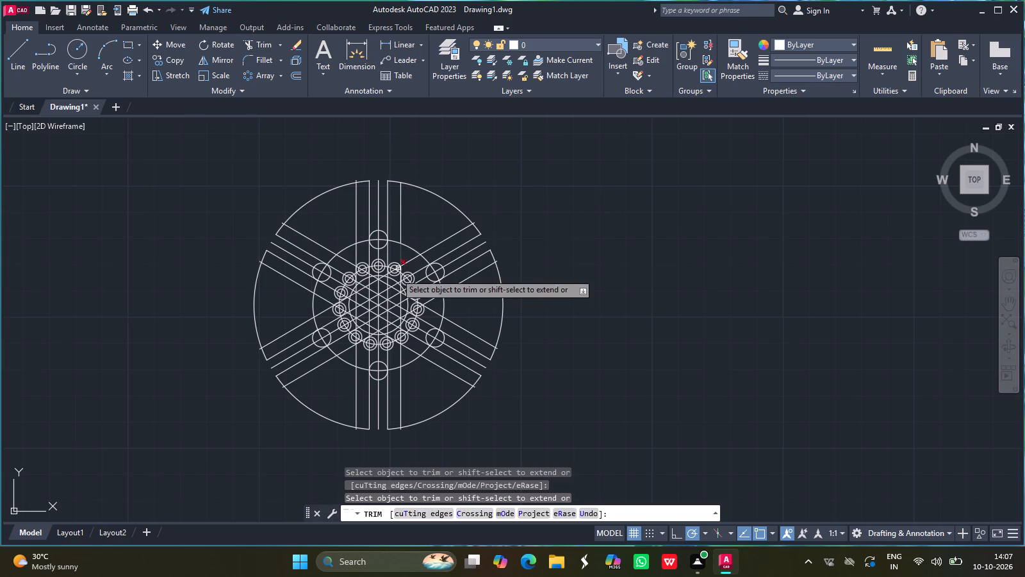
pyautogui.moveTo(396, 273); pyautogui.dragTo(398, 252)
pyautogui.click(402, 253)
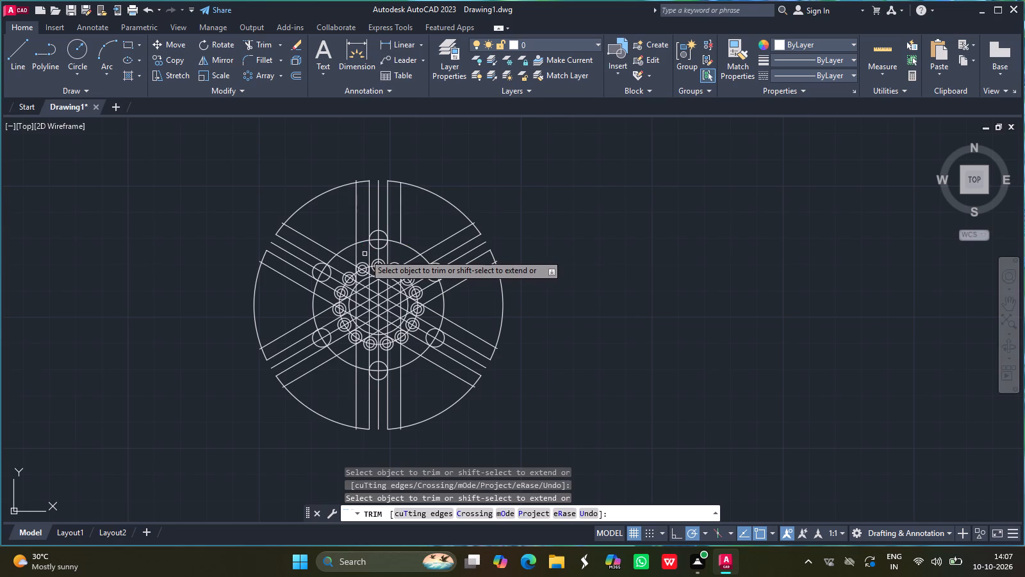
pyautogui.moveTo(390, 252); pyautogui.dragTo(351, 253)
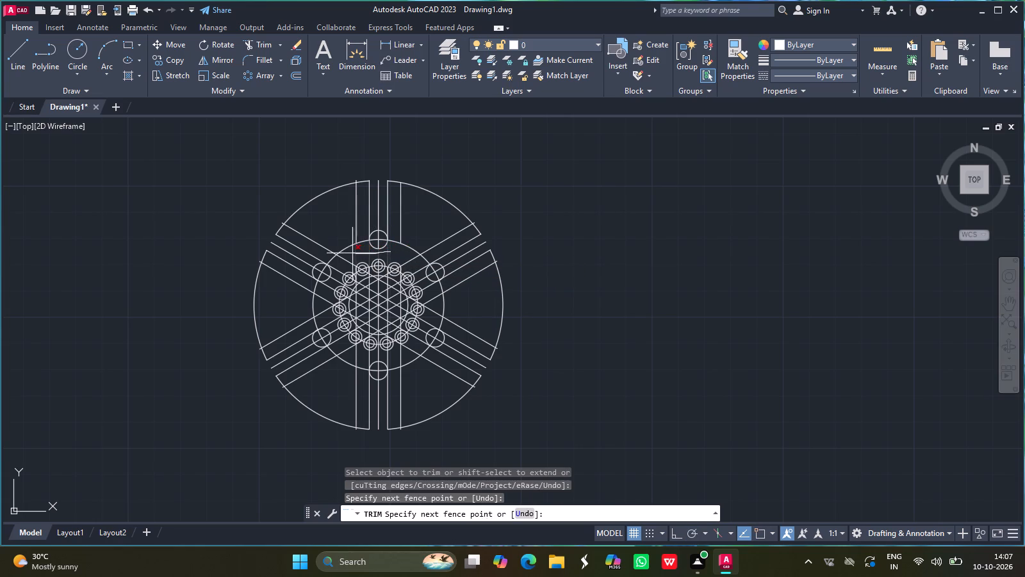
pyautogui.moveTo(351, 253); pyautogui.dragTo(350, 253)
pyautogui.click(350, 253)
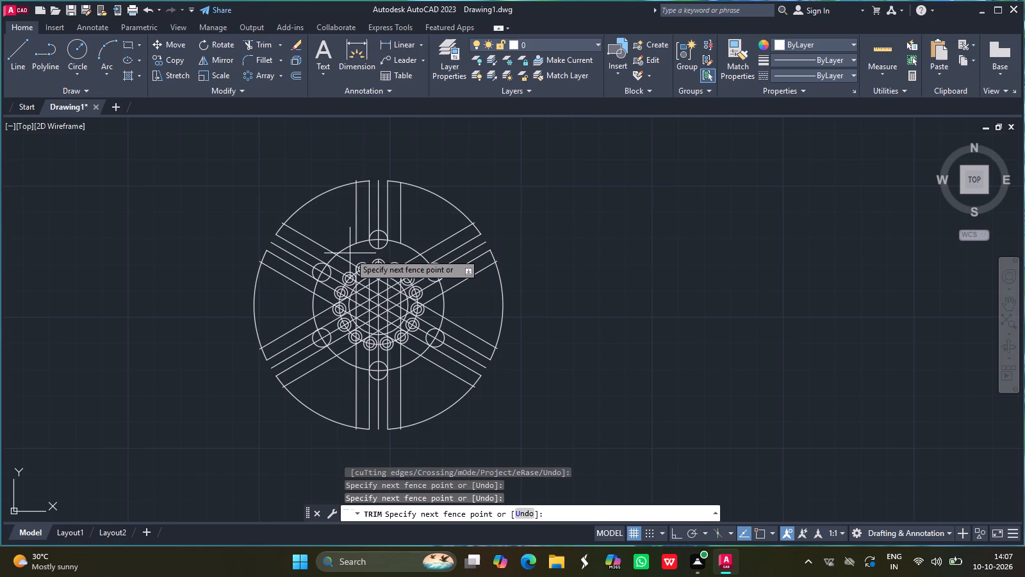
pyautogui.moveTo(350, 253); pyautogui.dragTo(336, 278)
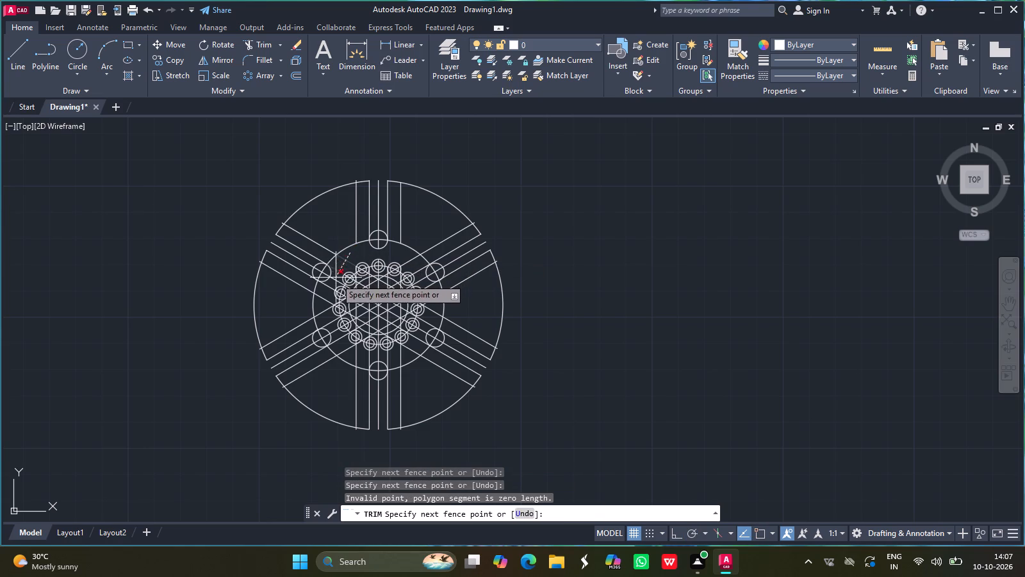
pyautogui.moveTo(336, 278); pyautogui.dragTo(320, 299)
pyautogui.click(320, 299)
# Trim the lower-left and bottom radial lines between the middle circle and the ring of small double circles.
pyautogui.moveTo(319, 308); pyautogui.dragTo(329, 324)
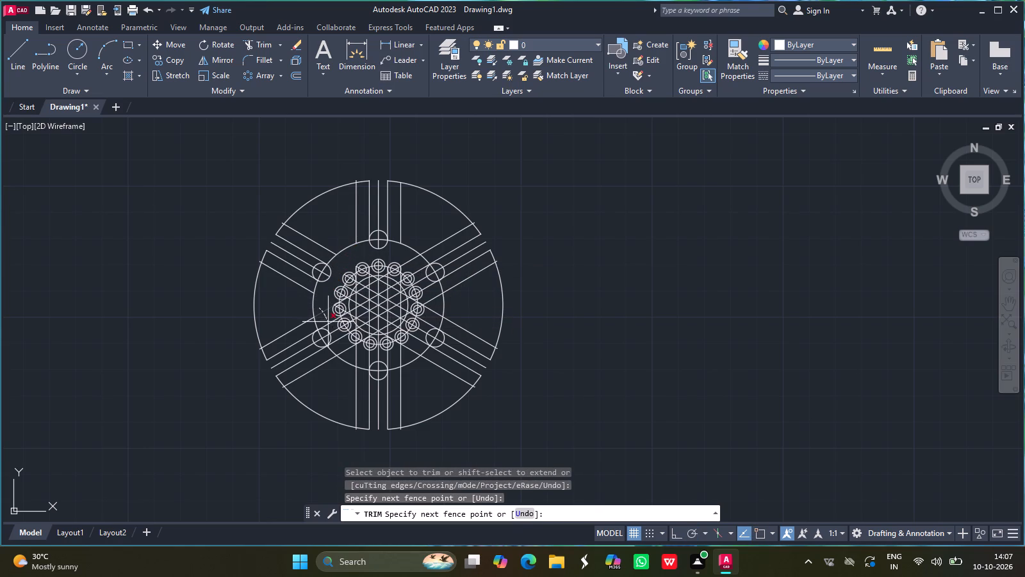
pyautogui.moveTo(329, 324); pyautogui.dragTo(347, 353)
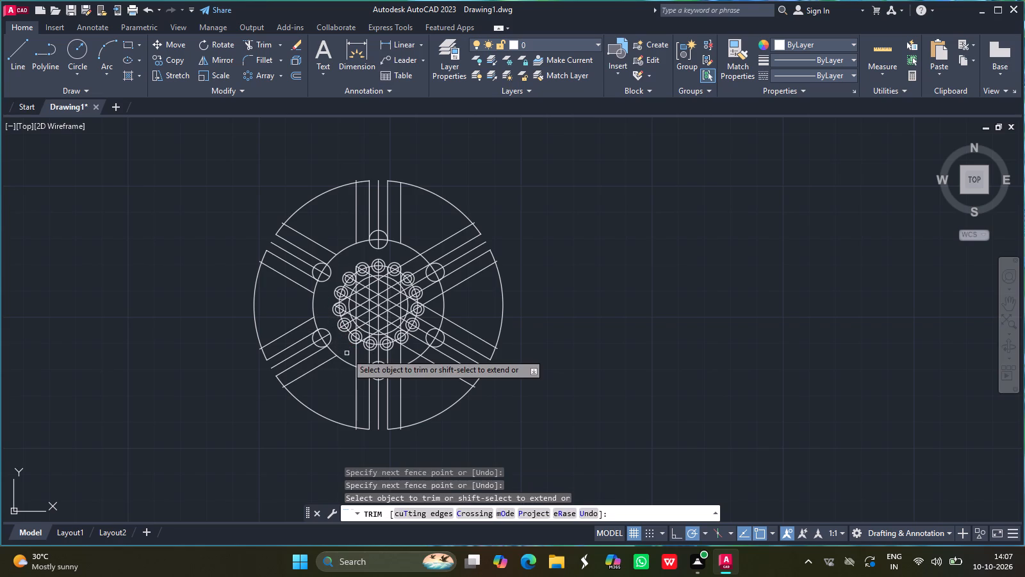
pyautogui.moveTo(349, 356); pyautogui.dragTo(371, 360)
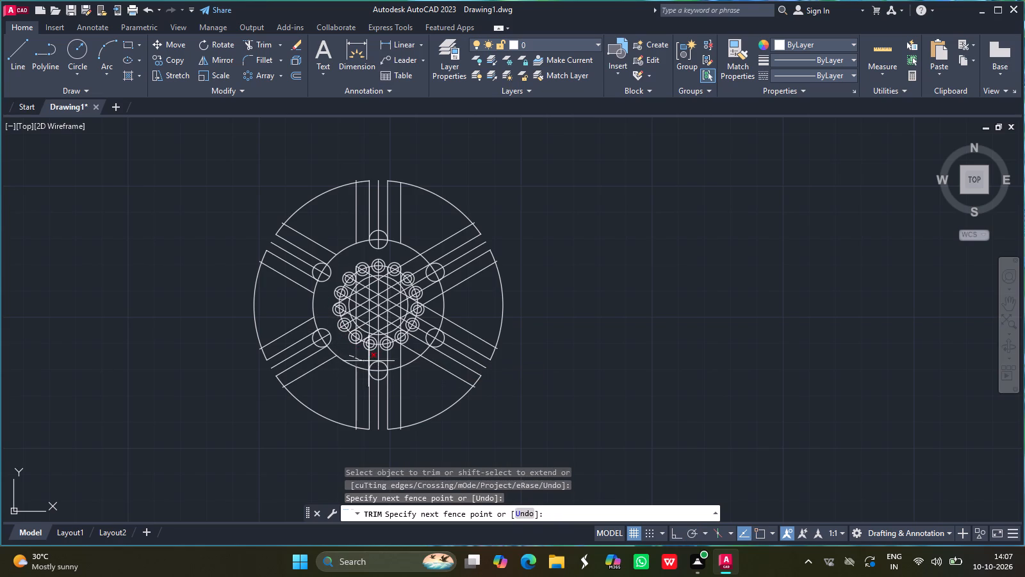
pyautogui.moveTo(371, 360); pyautogui.dragTo(404, 358)
# Trim the lower-right and upper-right radial lines between the middle circle and the small-circle ring, and finish trimming.
pyautogui.moveTo(408, 351); pyautogui.dragTo(420, 332)
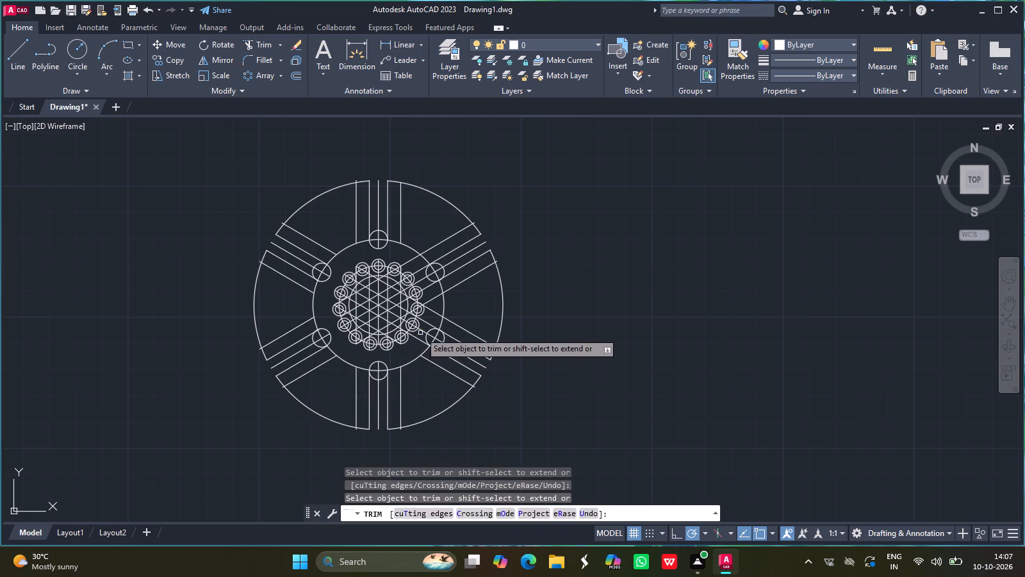
pyautogui.moveTo(420, 332); pyautogui.dragTo(434, 308)
pyautogui.moveTo(434, 308); pyautogui.dragTo(430, 315)
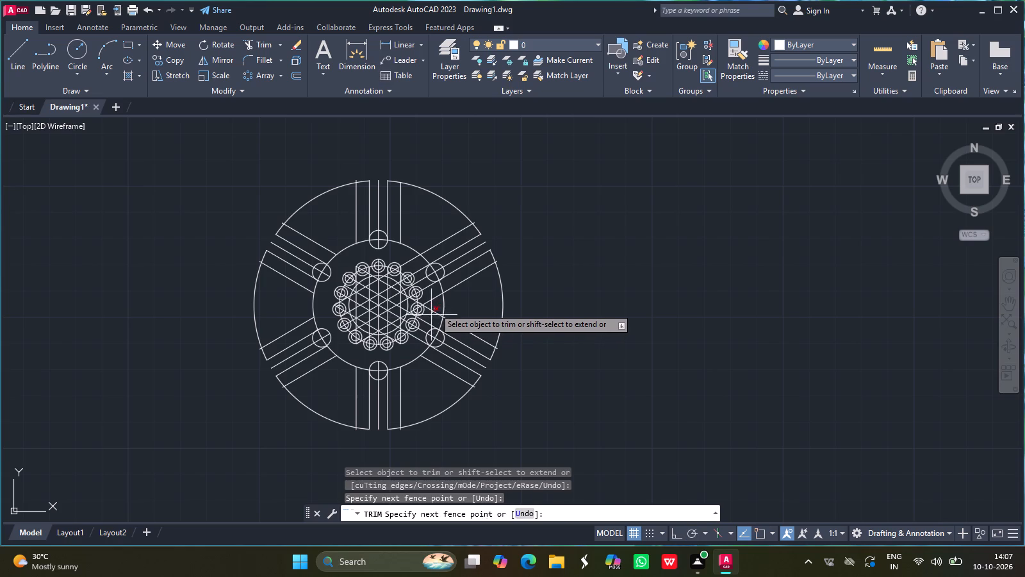
pyautogui.moveTo(430, 315); pyautogui.dragTo(414, 346)
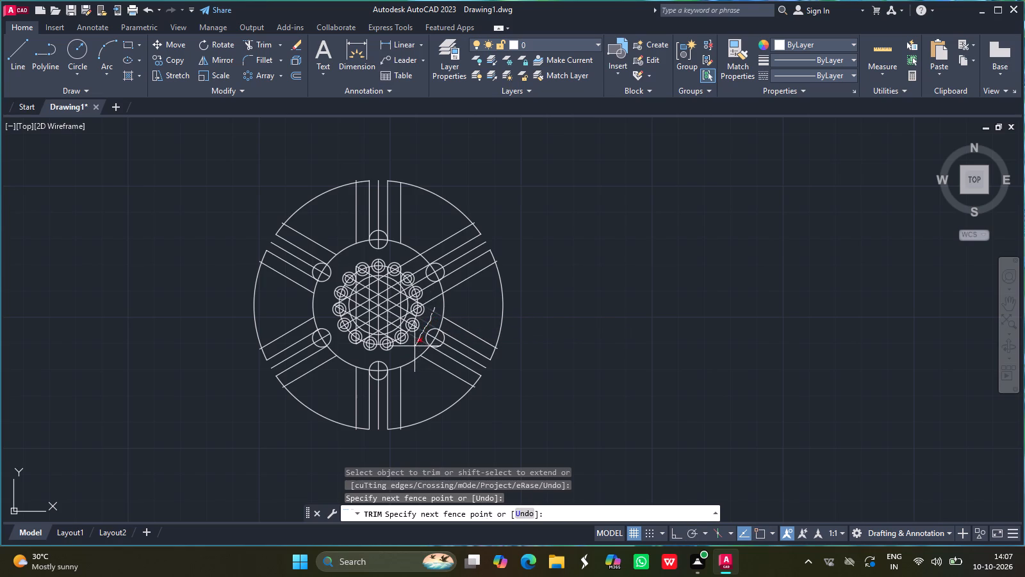
pyautogui.click(414, 346)
pyautogui.click(419, 335)
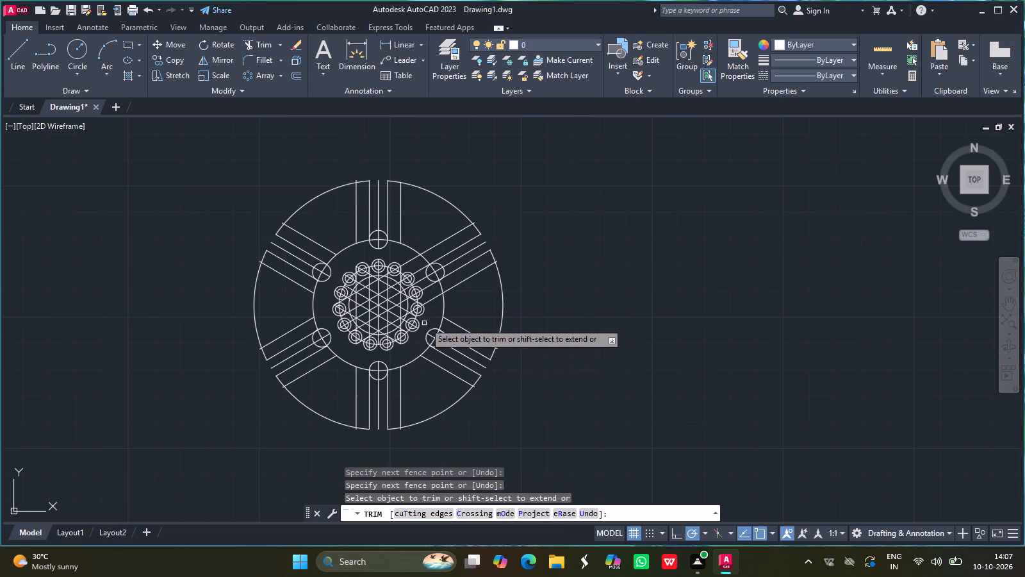
pyautogui.moveTo(432, 306); pyautogui.dragTo(425, 282)
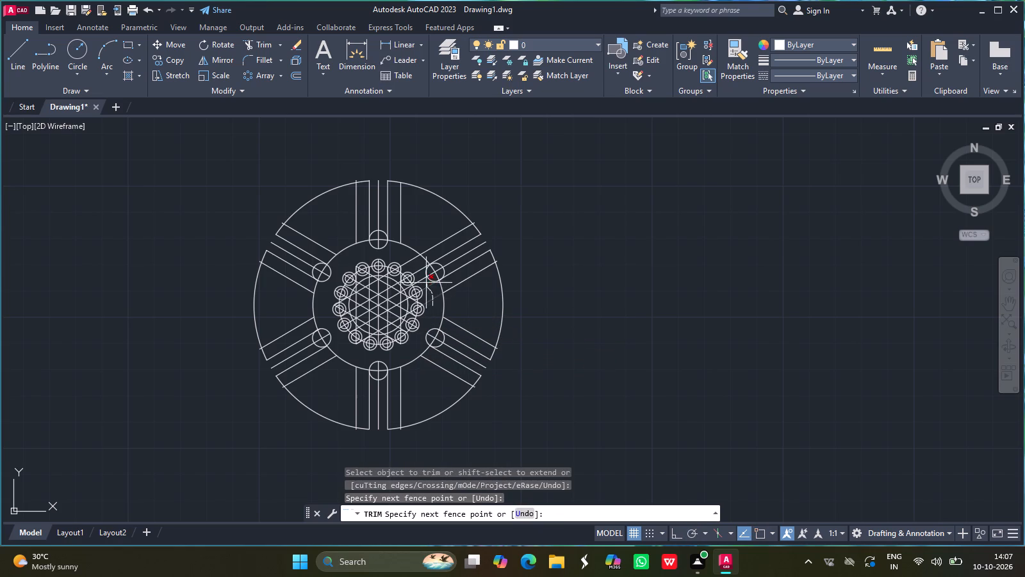
pyautogui.moveTo(425, 282); pyautogui.dragTo(404, 260)
pyautogui.click(404, 260)
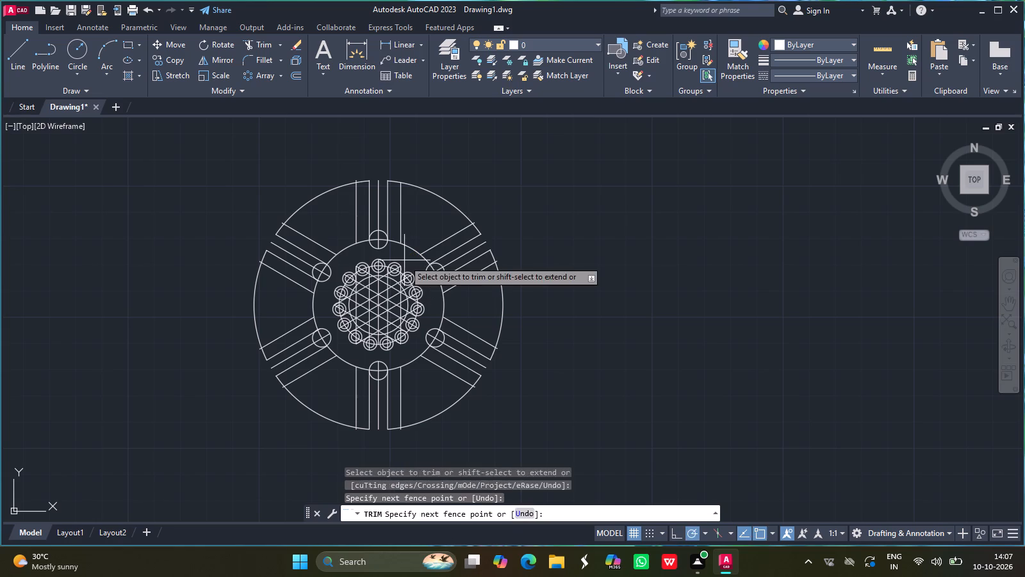
pyautogui.press('Return')
# Erase the leftover slot centre and edge lines that cross near the centre of the innermost circle.
pyautogui.keyDown('ctrl'); pyautogui.scroll(3, 368, 317); pyautogui.keyUp('ctrl')
pyautogui.moveTo(420, 340); pyautogui.dragTo(340, 272)
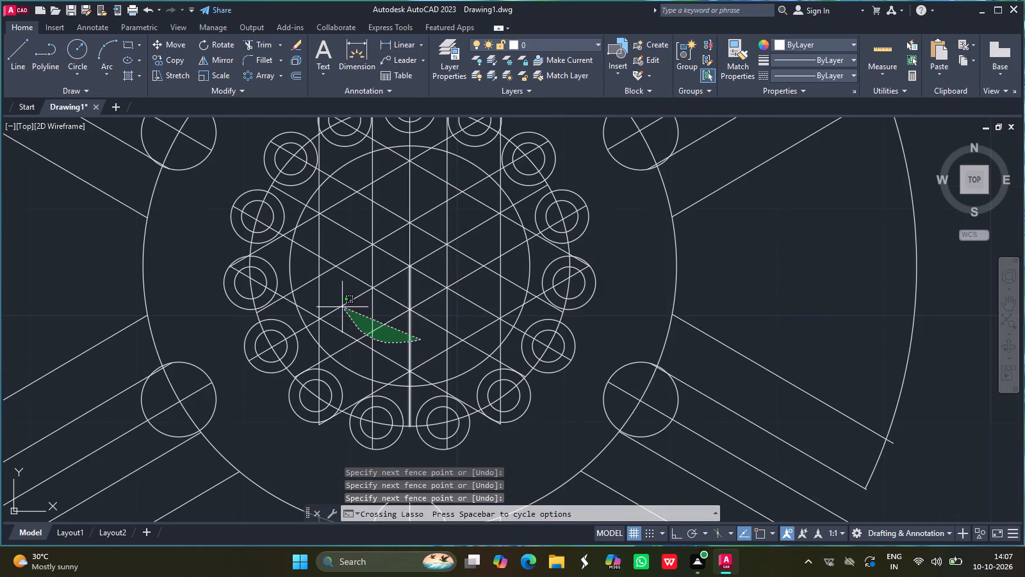
pyautogui.moveTo(340, 272); pyautogui.dragTo(490, 258)
pyautogui.press('Delete')
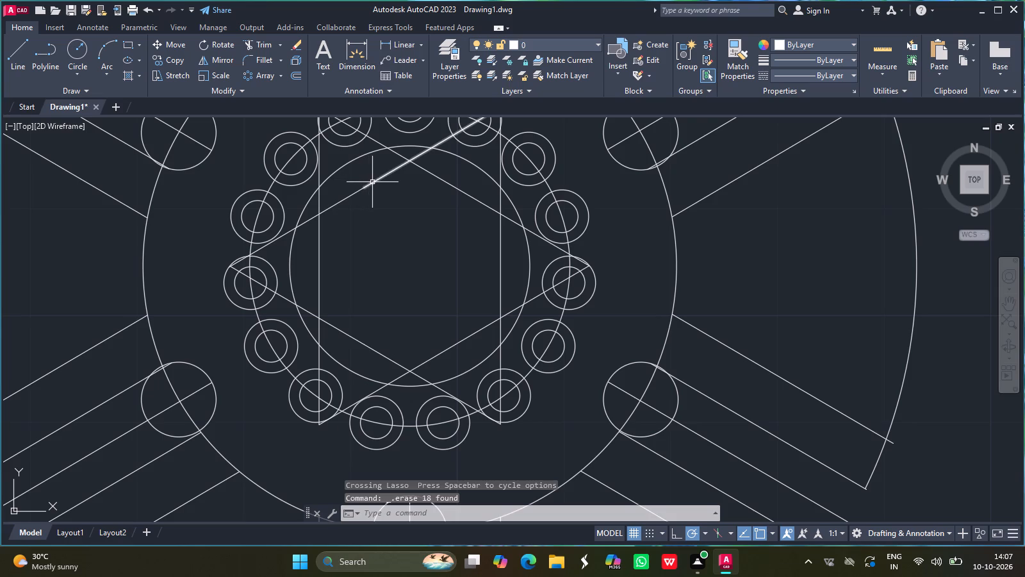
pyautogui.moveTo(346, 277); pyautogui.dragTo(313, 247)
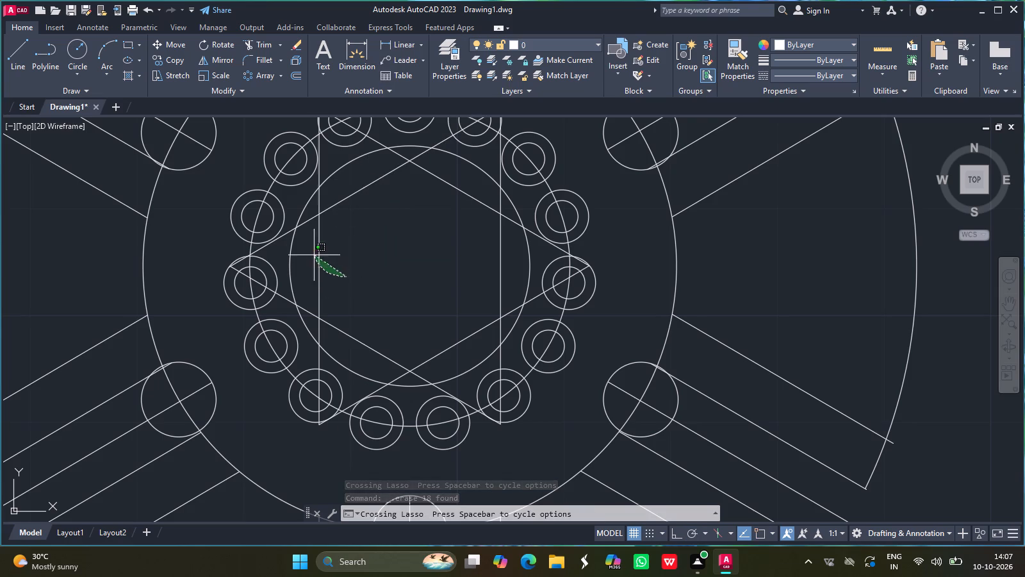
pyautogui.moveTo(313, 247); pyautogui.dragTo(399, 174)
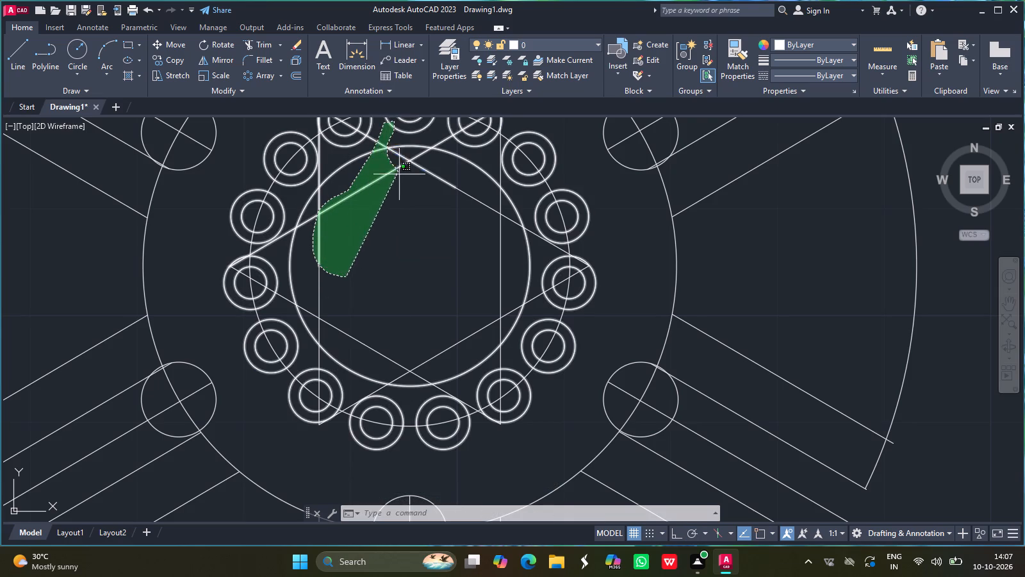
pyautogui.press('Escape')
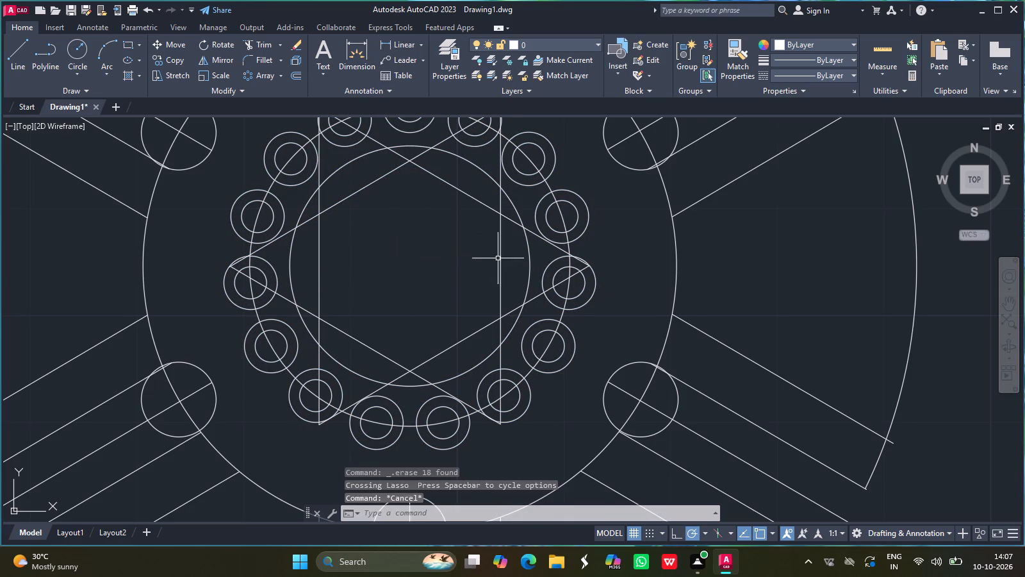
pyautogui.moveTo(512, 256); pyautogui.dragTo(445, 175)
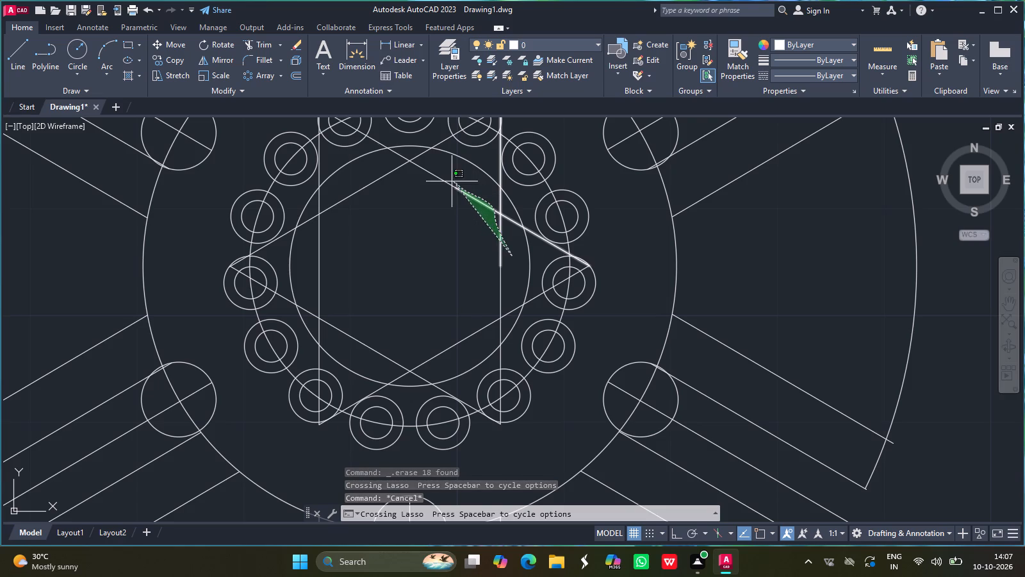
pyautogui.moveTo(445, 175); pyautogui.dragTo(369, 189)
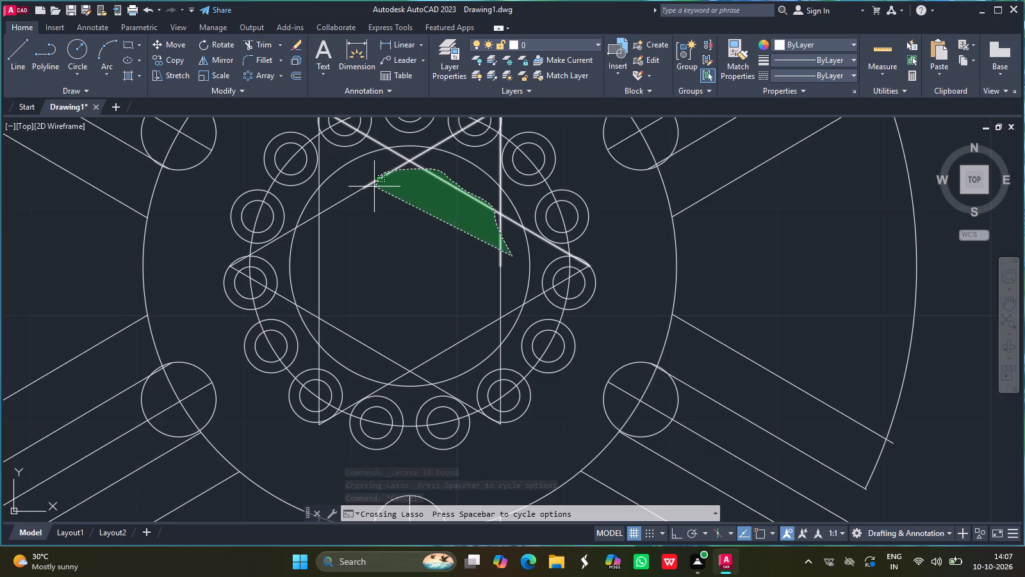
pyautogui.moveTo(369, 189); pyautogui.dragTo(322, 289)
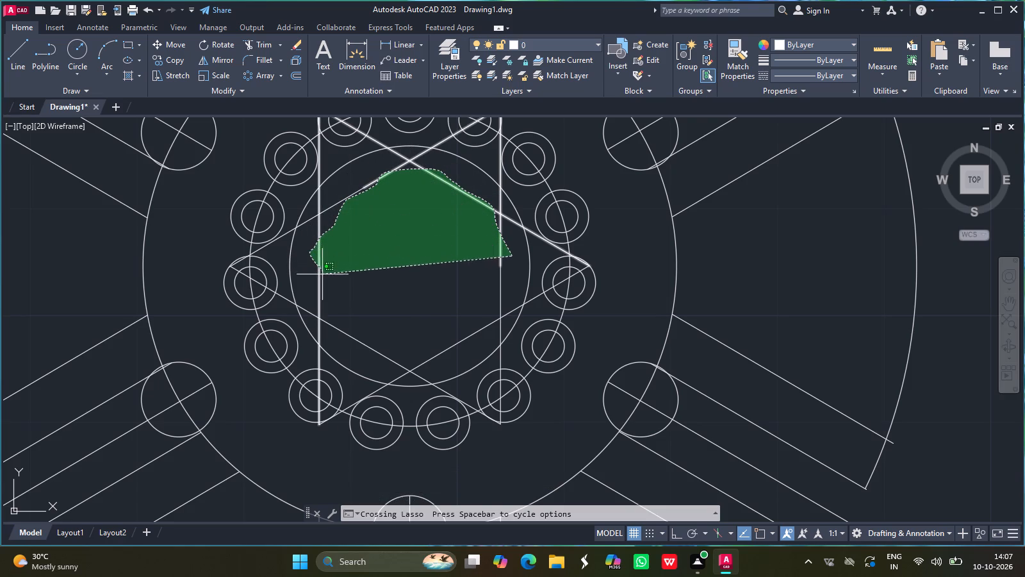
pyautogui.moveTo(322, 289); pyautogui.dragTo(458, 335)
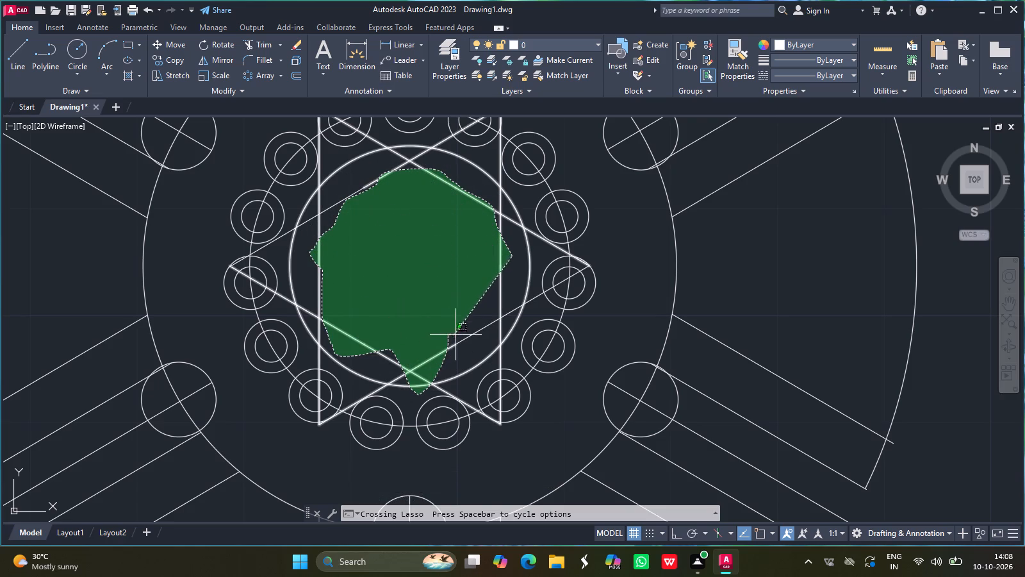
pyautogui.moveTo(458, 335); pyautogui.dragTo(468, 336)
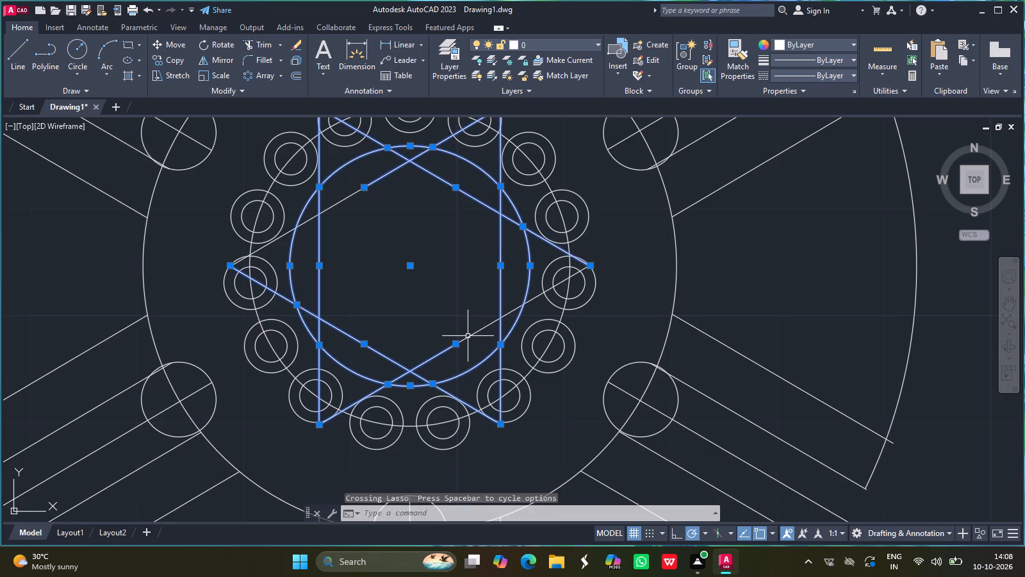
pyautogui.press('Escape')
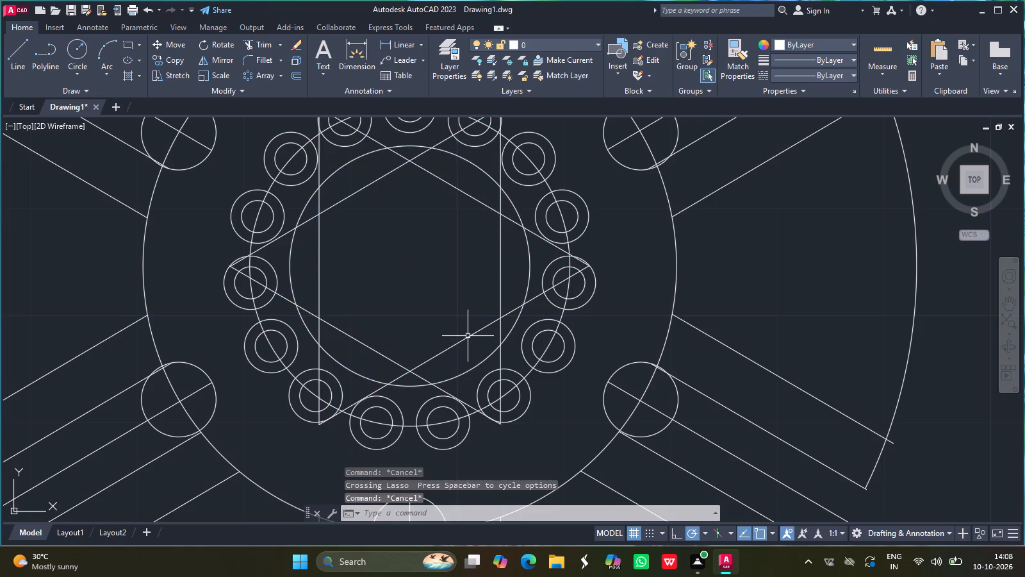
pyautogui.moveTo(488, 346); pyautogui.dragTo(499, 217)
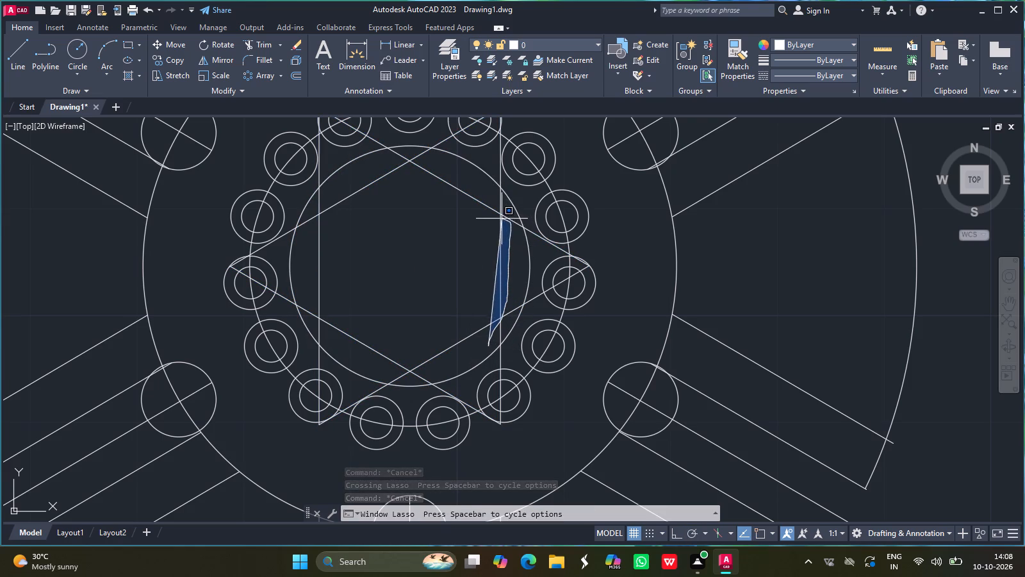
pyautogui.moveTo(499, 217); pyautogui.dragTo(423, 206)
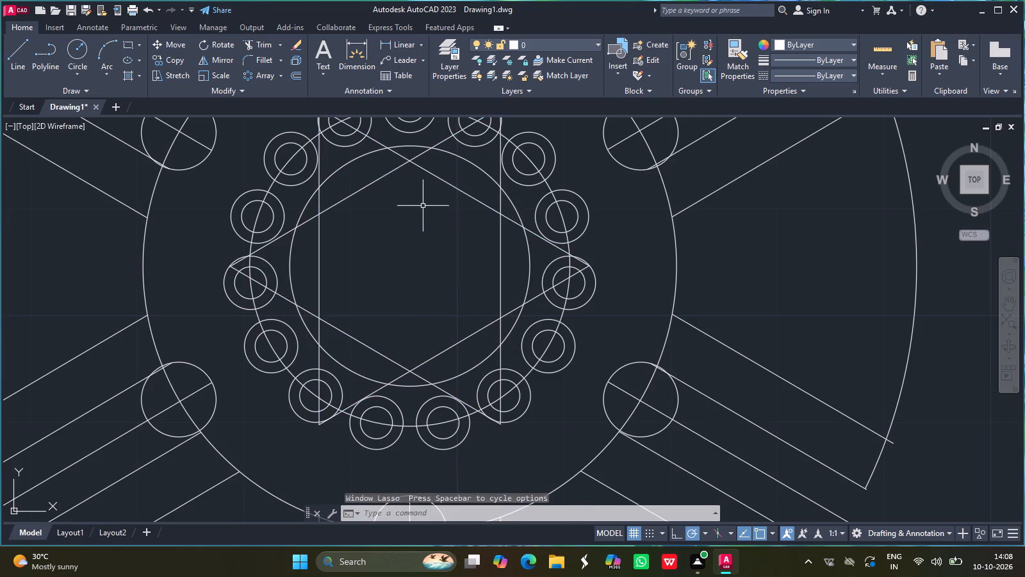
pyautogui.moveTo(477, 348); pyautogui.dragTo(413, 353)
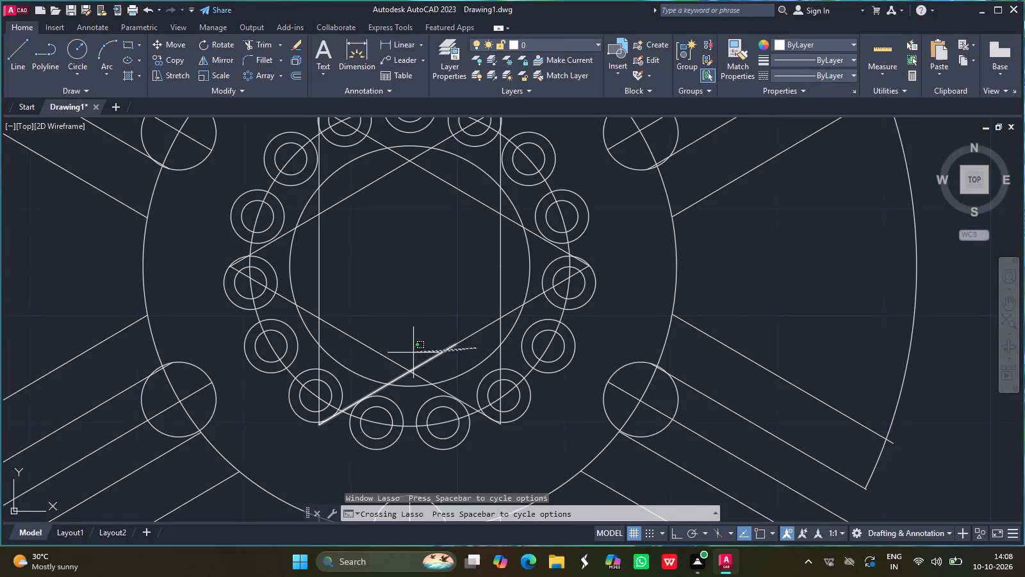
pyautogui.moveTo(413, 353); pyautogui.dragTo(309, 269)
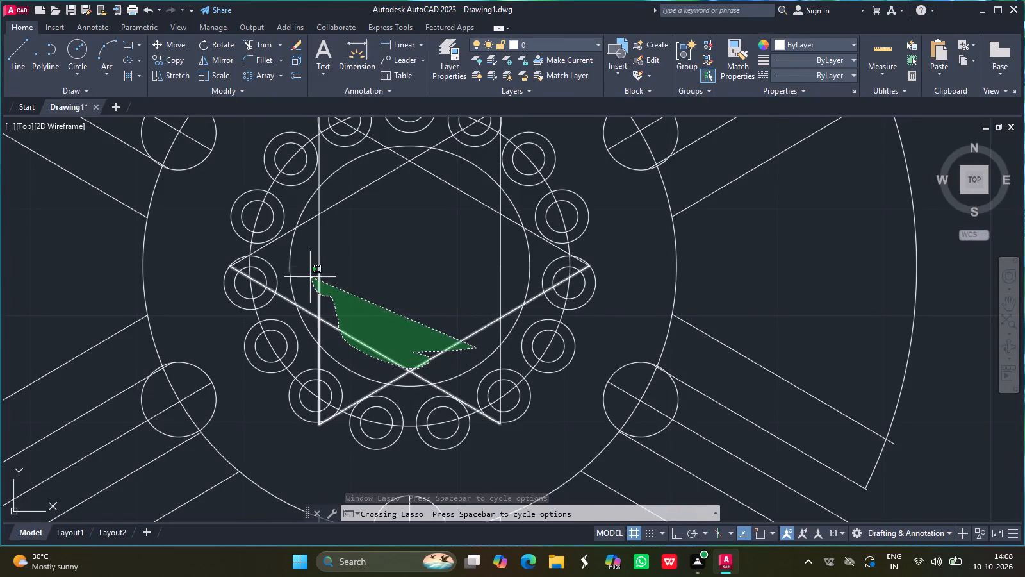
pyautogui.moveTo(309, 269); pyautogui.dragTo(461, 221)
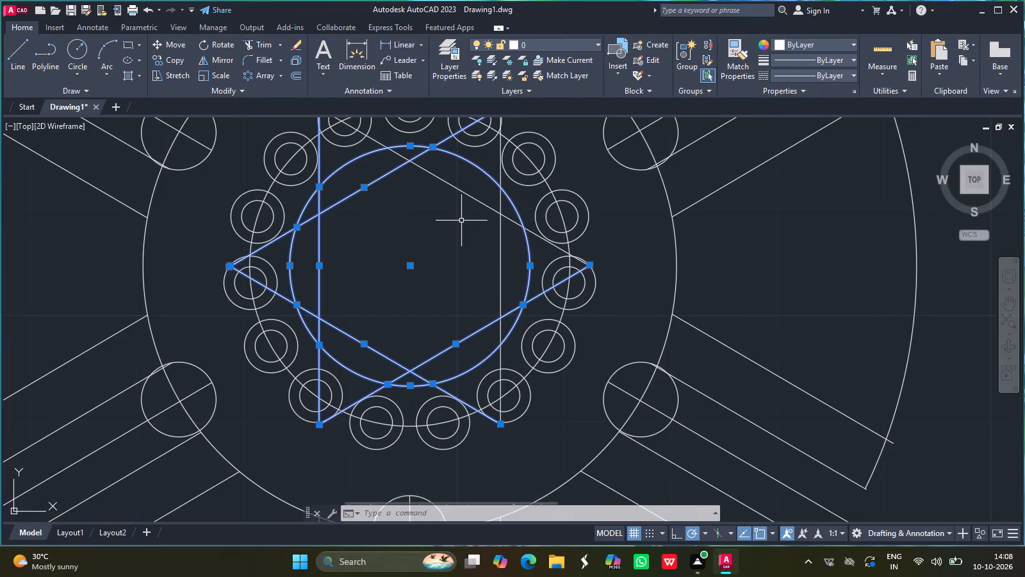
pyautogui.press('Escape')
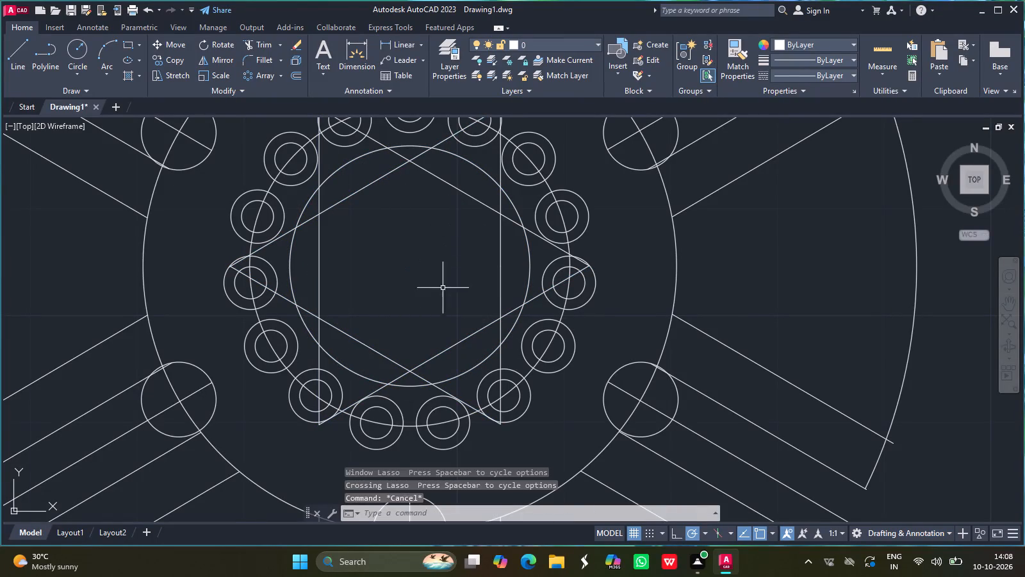
# Erase the remaining star-shaped offset line segments across the innermost circle and ring, keeping all the circles.
pyautogui.moveTo(458, 353); pyautogui.dragTo(377, 362)
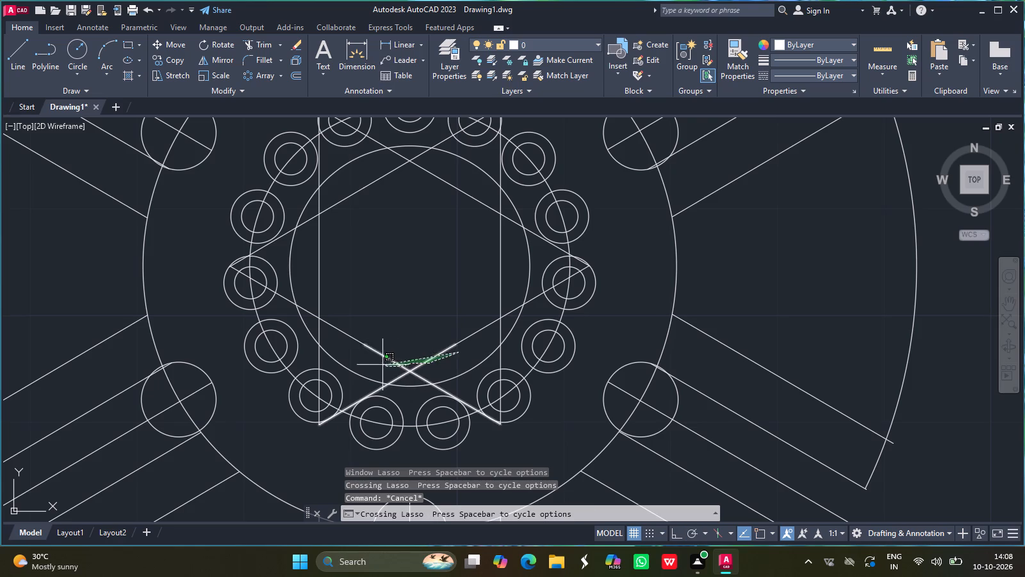
pyautogui.moveTo(377, 362); pyautogui.dragTo(318, 269)
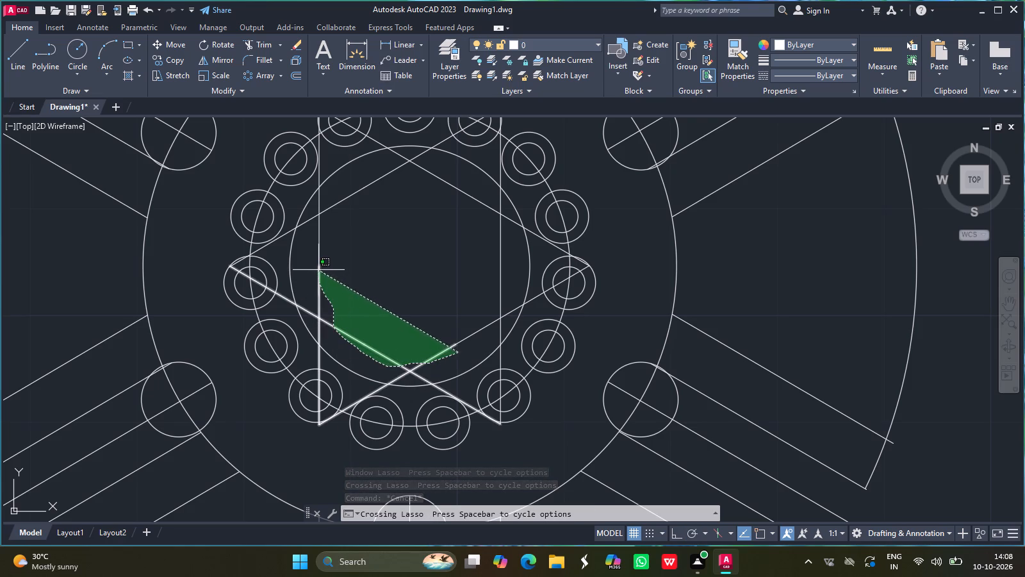
pyautogui.moveTo(318, 269); pyautogui.dragTo(441, 253)
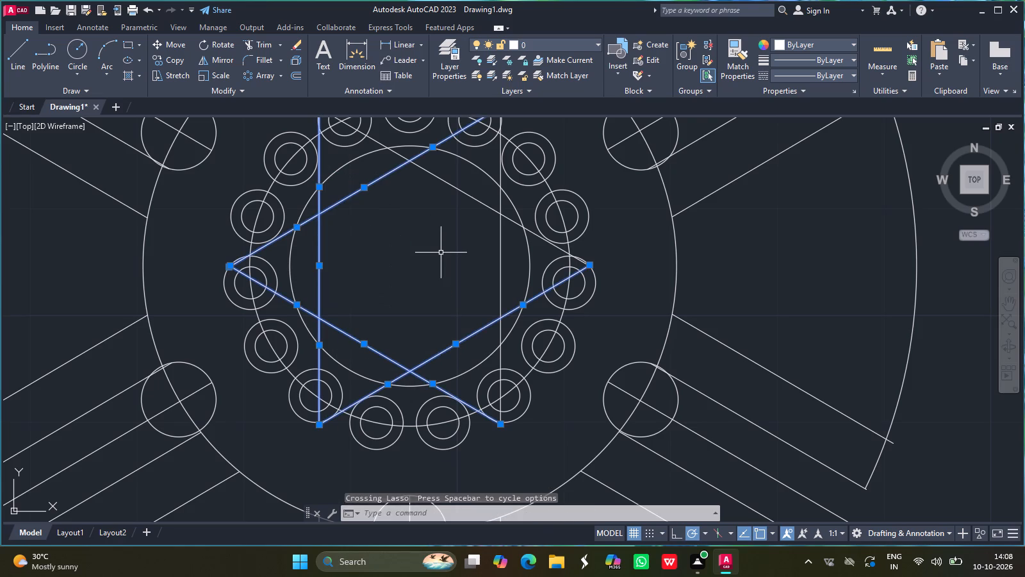
pyautogui.press('Delete')
pyautogui.click(475, 199)
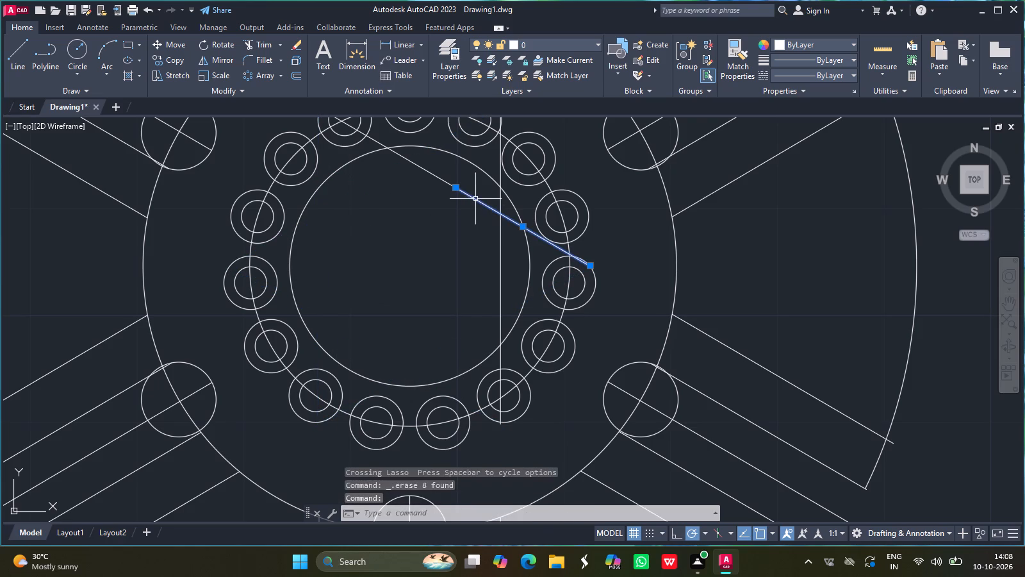
pyautogui.click(423, 169)
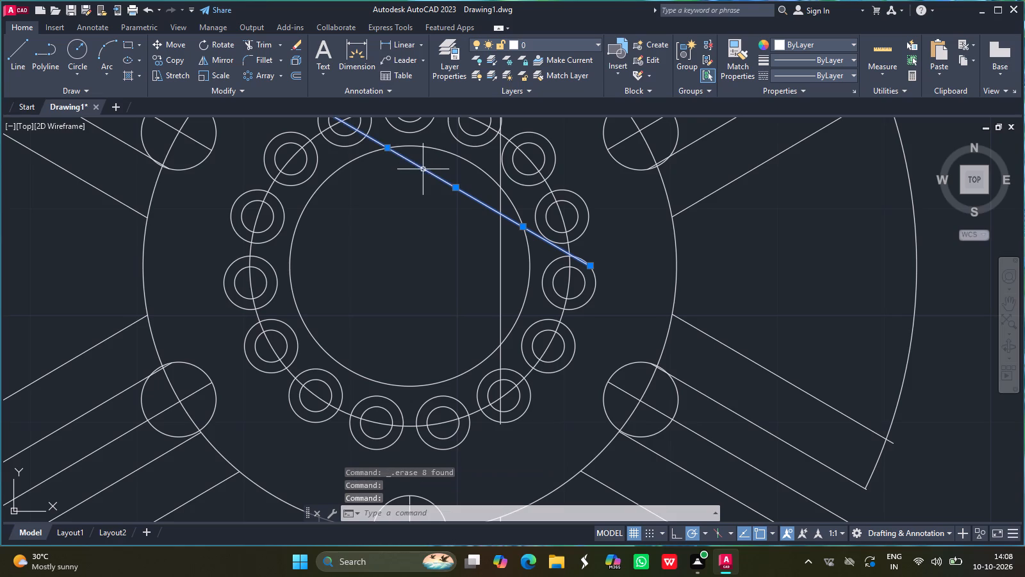
pyautogui.moveTo(500, 198); pyautogui.dragTo(500, 304)
pyautogui.click(500, 304)
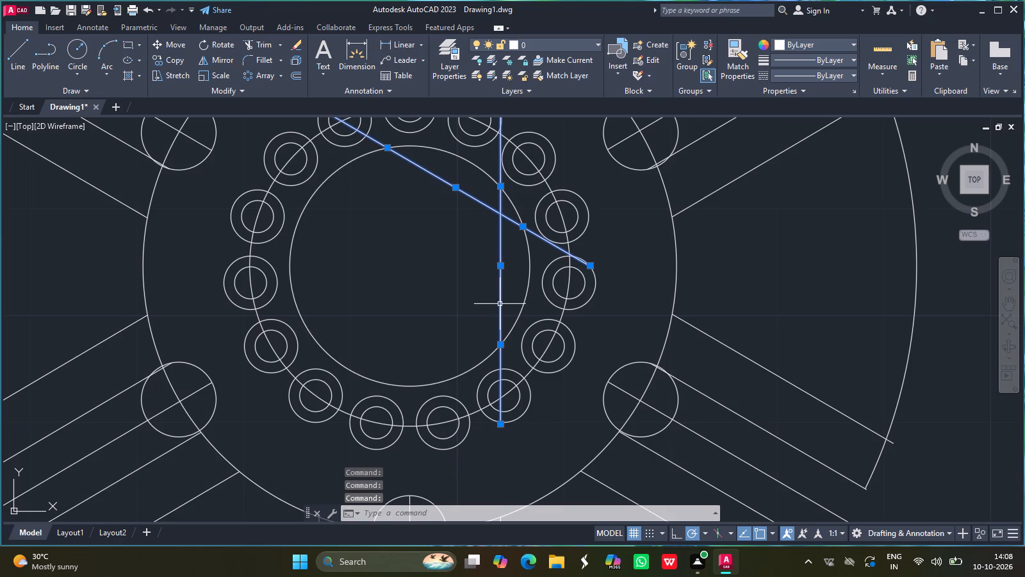
pyautogui.press('Delete')
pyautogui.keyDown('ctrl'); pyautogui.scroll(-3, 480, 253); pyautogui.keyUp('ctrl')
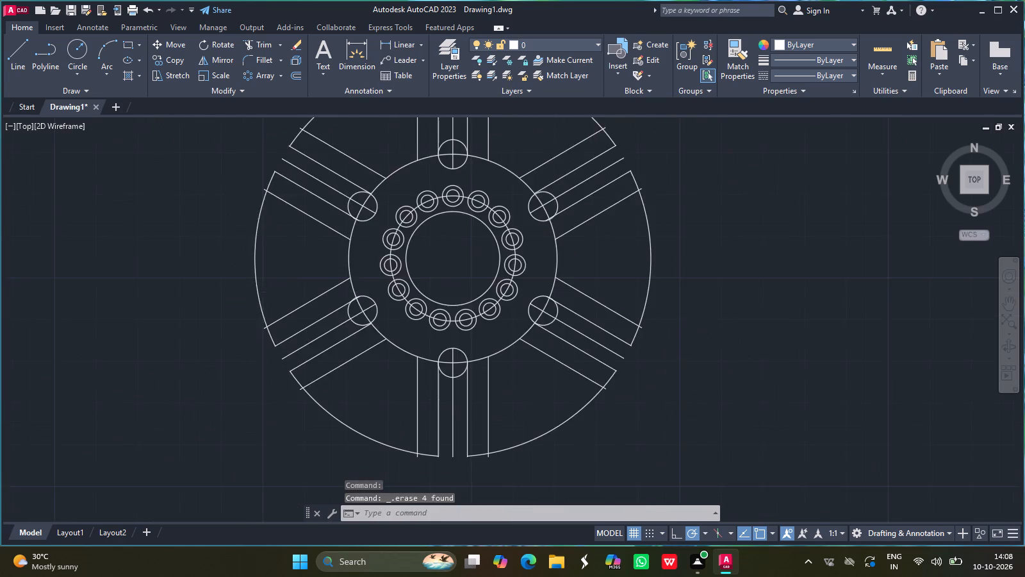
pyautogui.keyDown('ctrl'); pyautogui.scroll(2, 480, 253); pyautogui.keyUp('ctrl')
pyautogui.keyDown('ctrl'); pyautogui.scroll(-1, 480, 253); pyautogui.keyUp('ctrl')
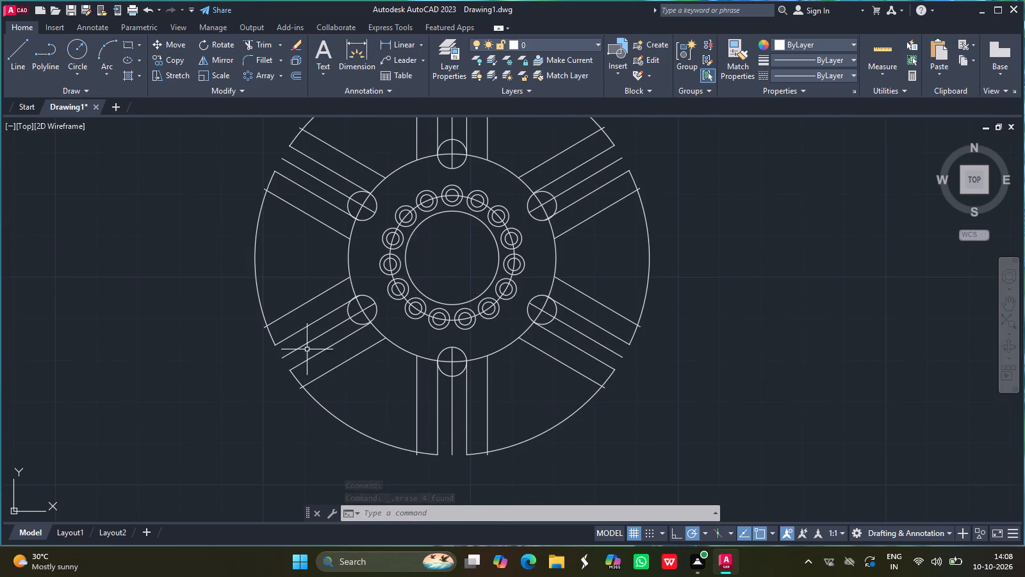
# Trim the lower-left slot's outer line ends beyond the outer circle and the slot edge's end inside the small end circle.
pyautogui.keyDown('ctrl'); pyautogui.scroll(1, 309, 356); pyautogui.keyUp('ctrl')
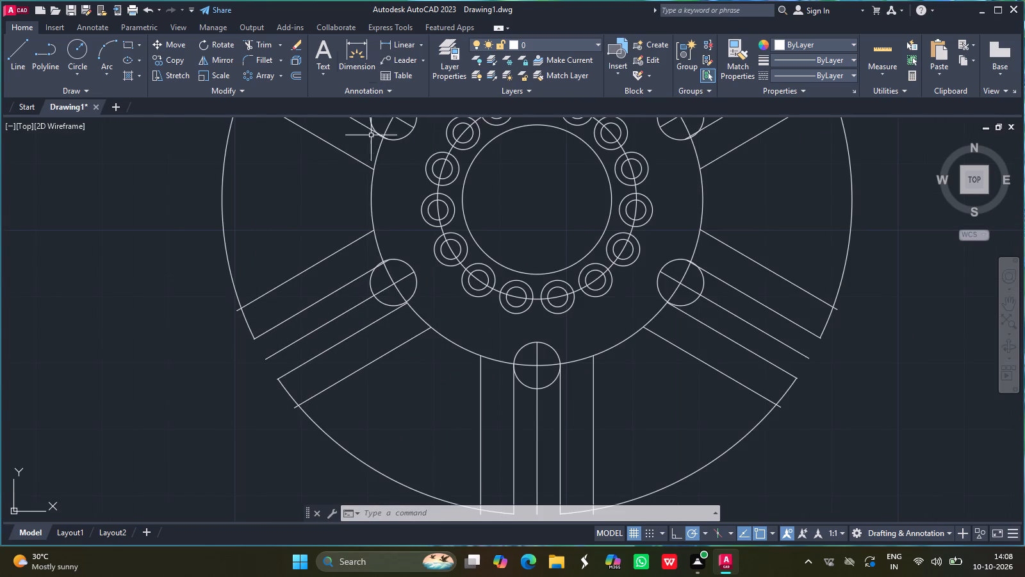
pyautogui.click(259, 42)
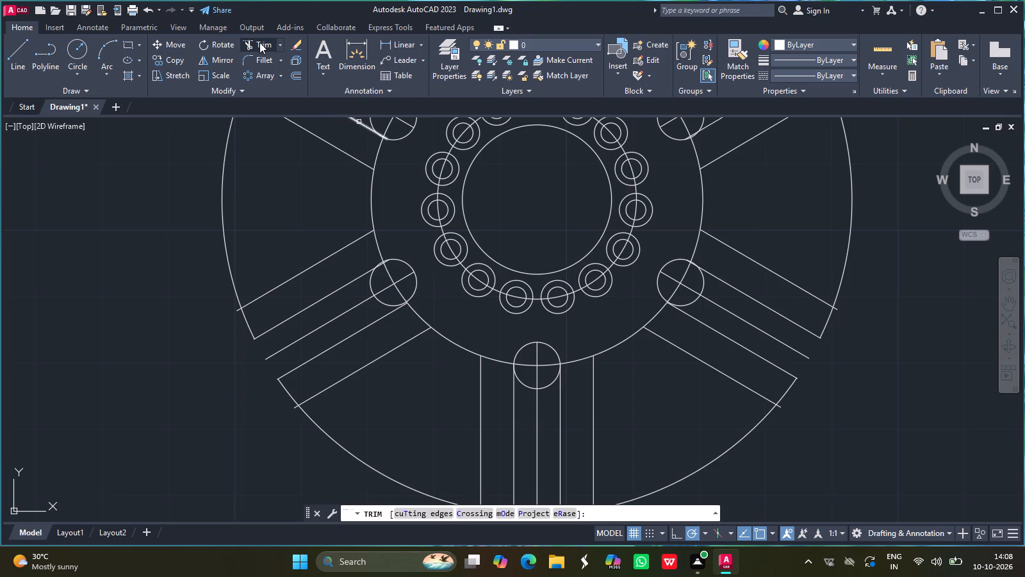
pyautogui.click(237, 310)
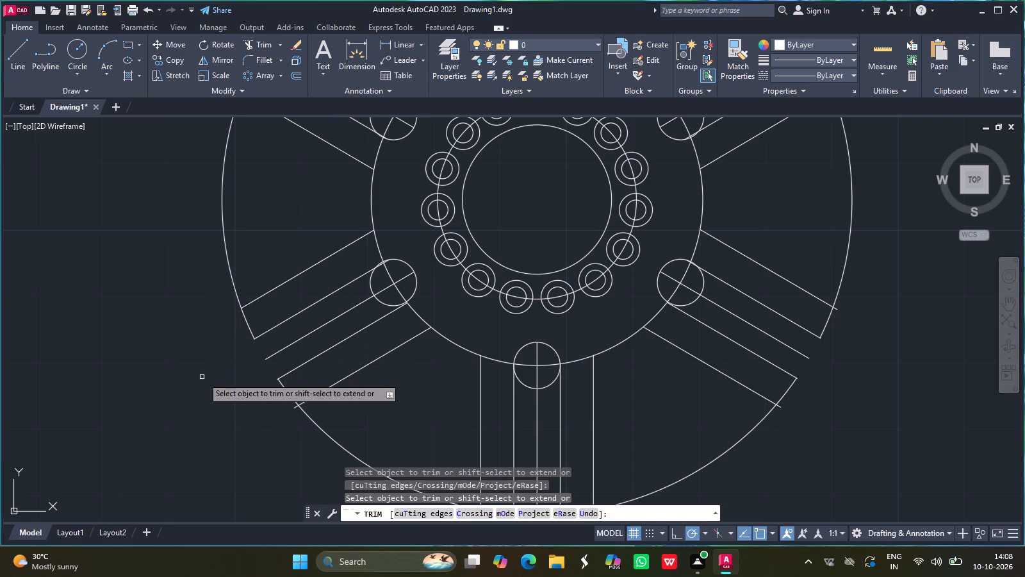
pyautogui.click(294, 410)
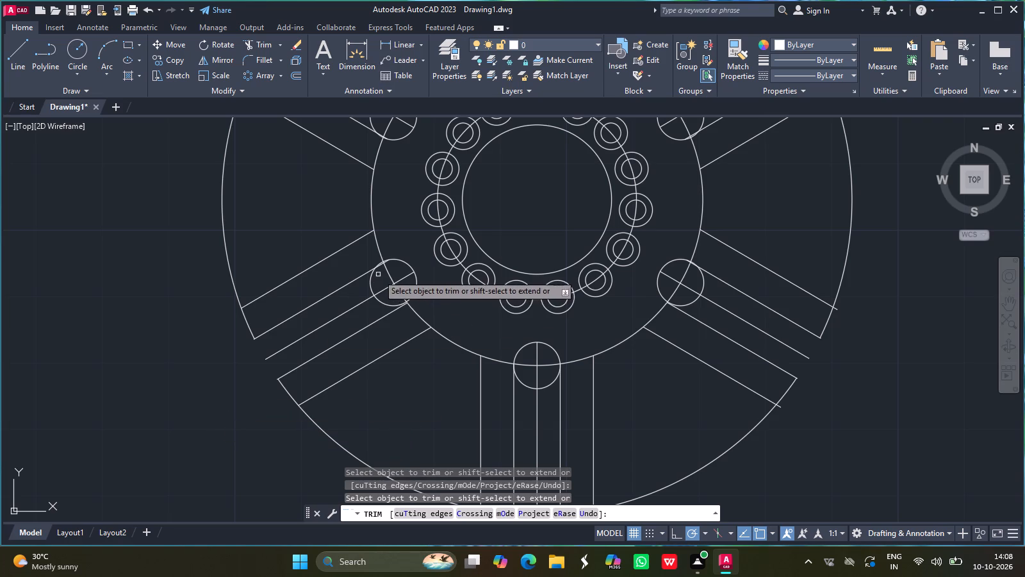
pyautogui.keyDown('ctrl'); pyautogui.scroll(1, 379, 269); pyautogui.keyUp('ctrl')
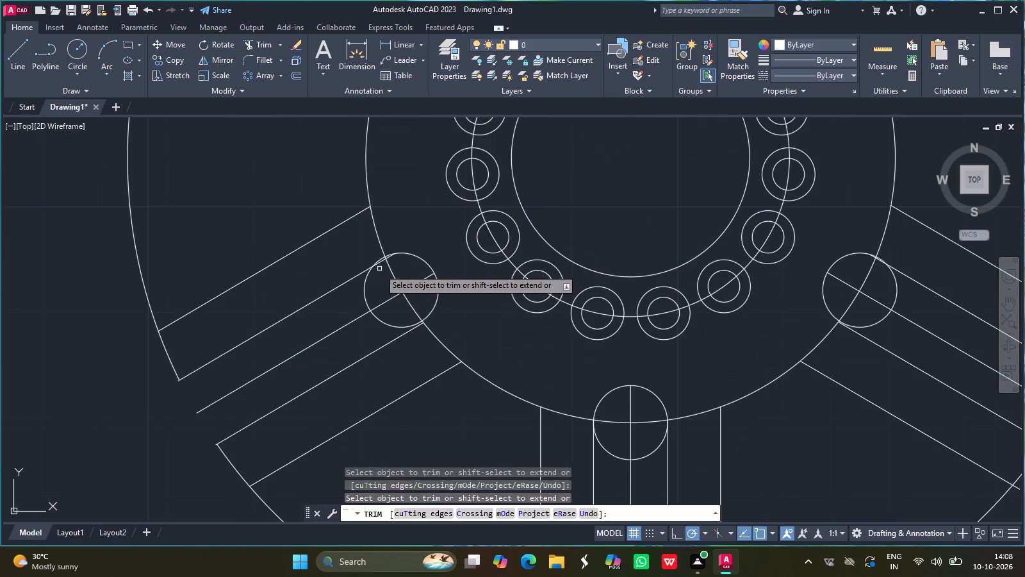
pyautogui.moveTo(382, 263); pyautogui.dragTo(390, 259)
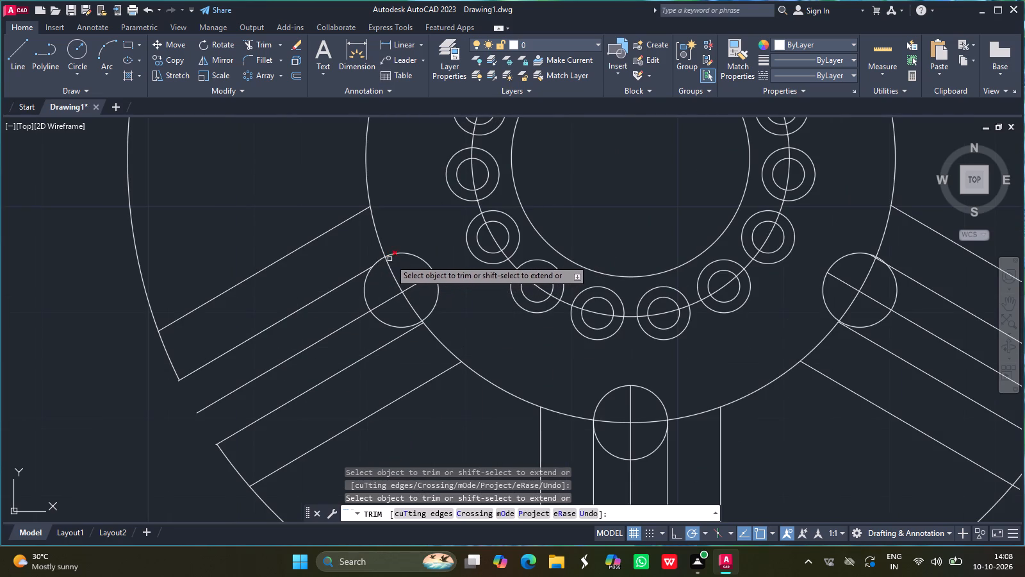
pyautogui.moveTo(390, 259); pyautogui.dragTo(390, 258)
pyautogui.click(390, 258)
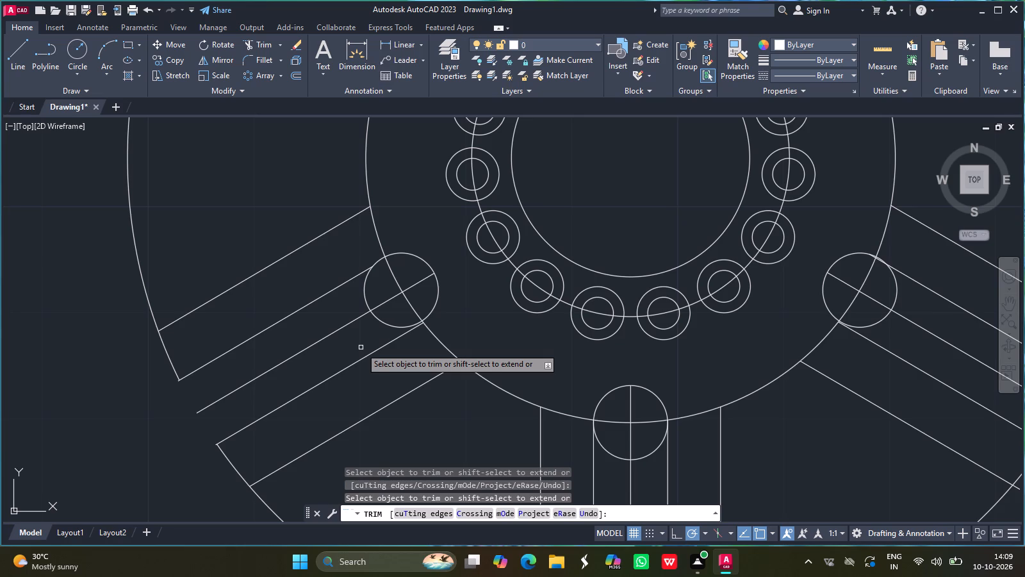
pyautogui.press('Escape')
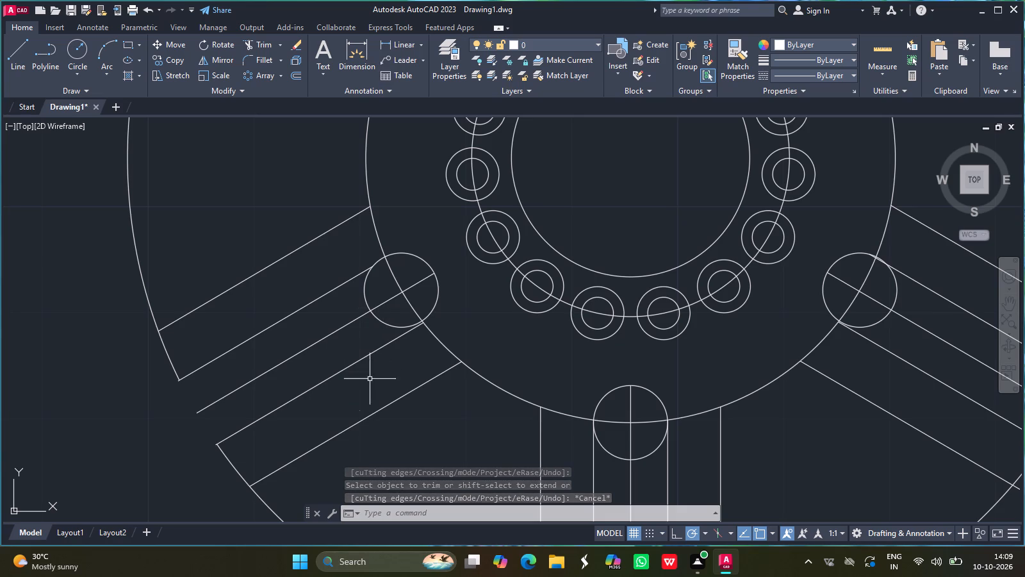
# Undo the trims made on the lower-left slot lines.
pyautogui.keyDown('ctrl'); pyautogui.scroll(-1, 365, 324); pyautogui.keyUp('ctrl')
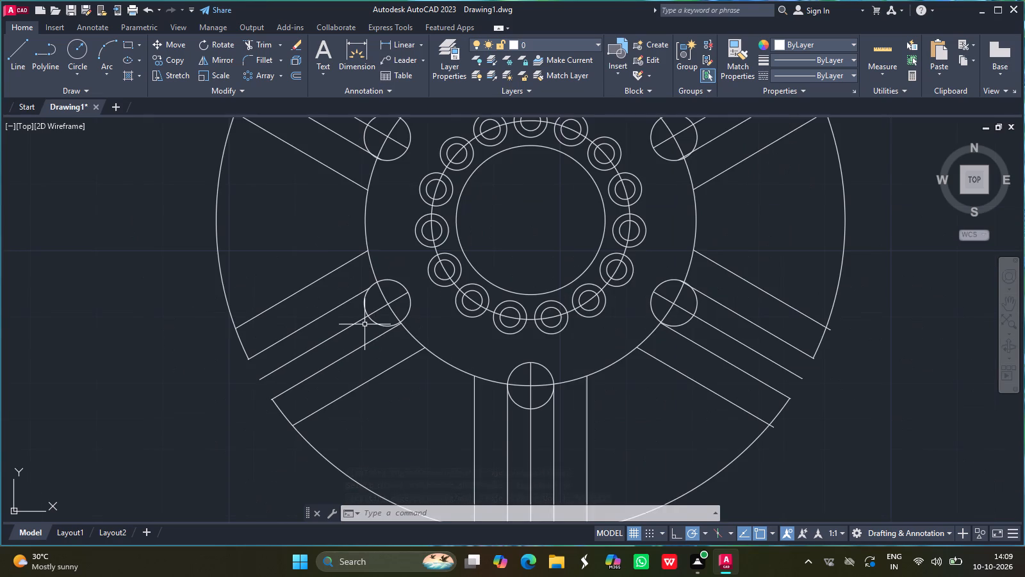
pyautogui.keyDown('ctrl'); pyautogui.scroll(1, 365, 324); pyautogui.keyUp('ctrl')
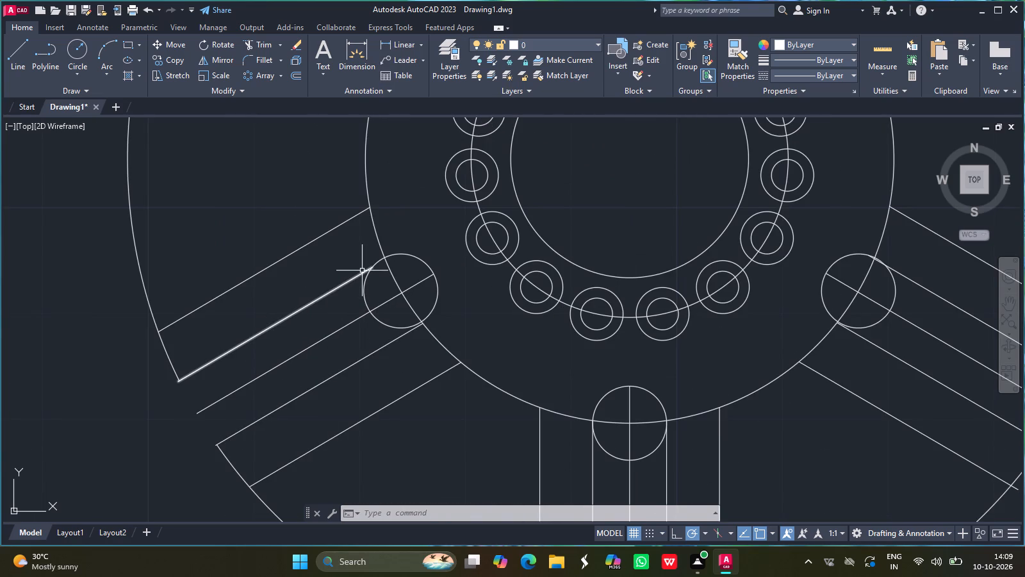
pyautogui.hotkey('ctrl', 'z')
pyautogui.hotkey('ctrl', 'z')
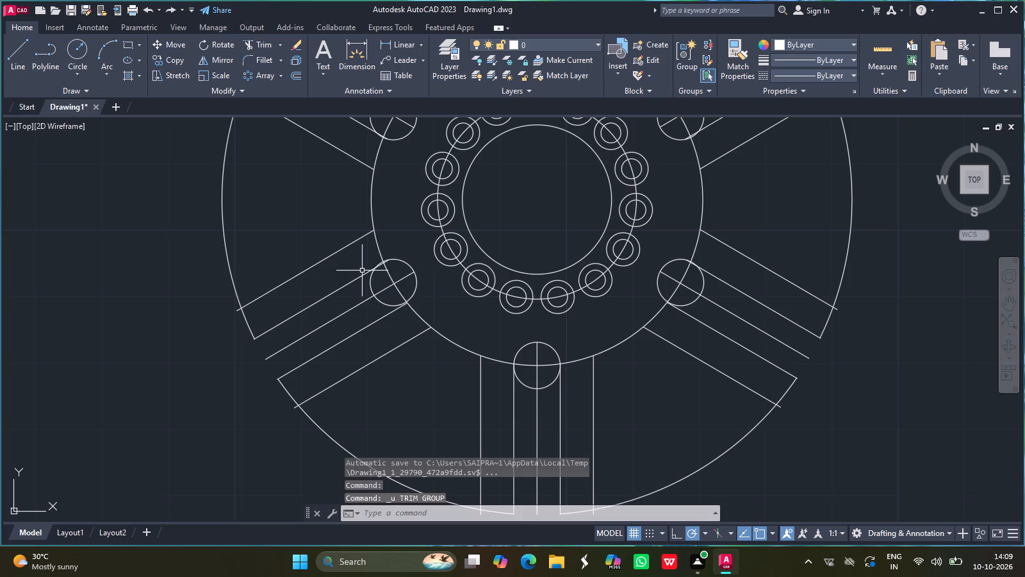
# Erase the arrayed circles at the inner ends of the six radial slots.
pyautogui.keyDown('ctrl'); pyautogui.scroll(2, 408, 287); pyautogui.keyUp('ctrl')
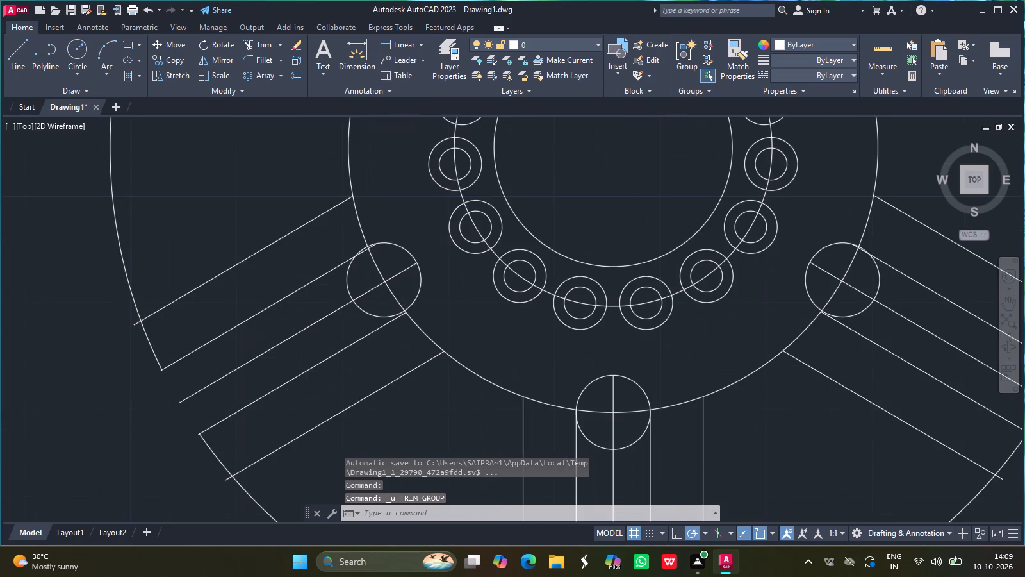
pyautogui.click(418, 305)
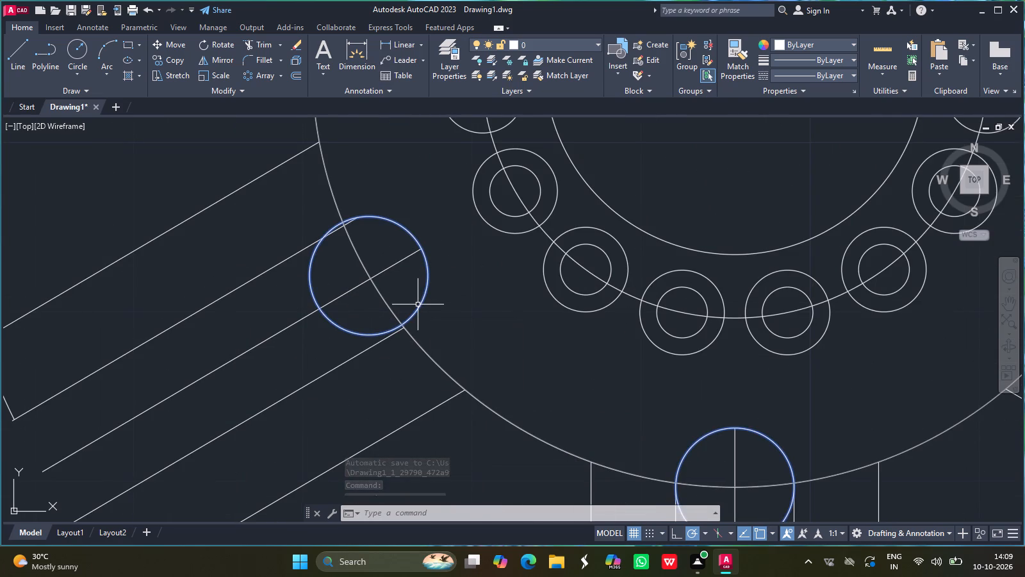
pyautogui.press('Delete')
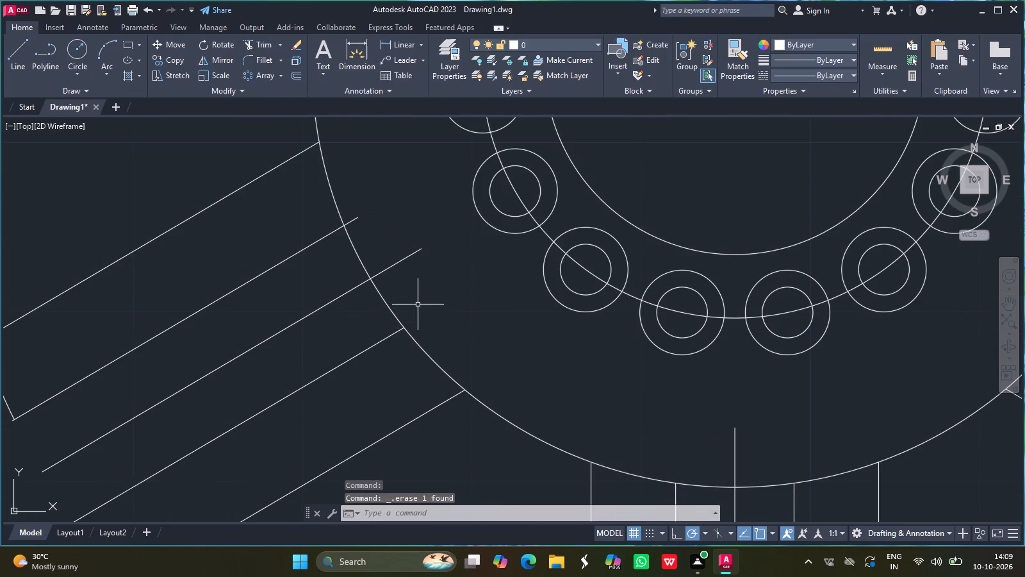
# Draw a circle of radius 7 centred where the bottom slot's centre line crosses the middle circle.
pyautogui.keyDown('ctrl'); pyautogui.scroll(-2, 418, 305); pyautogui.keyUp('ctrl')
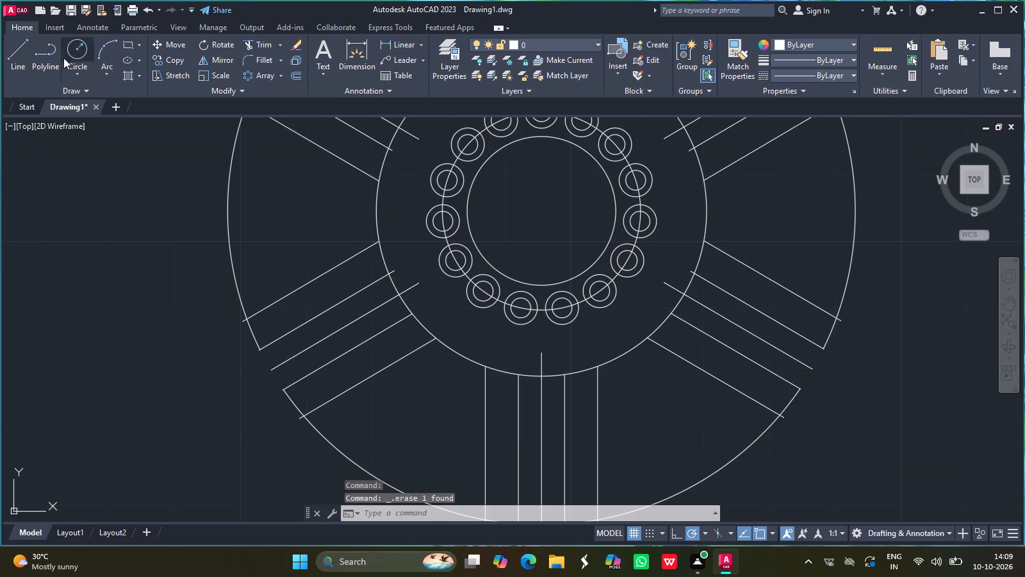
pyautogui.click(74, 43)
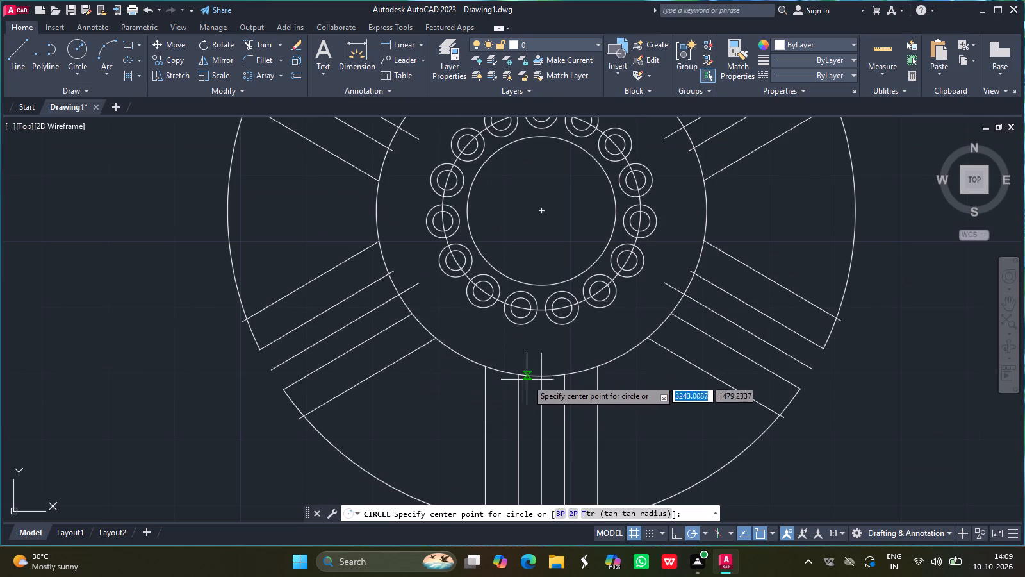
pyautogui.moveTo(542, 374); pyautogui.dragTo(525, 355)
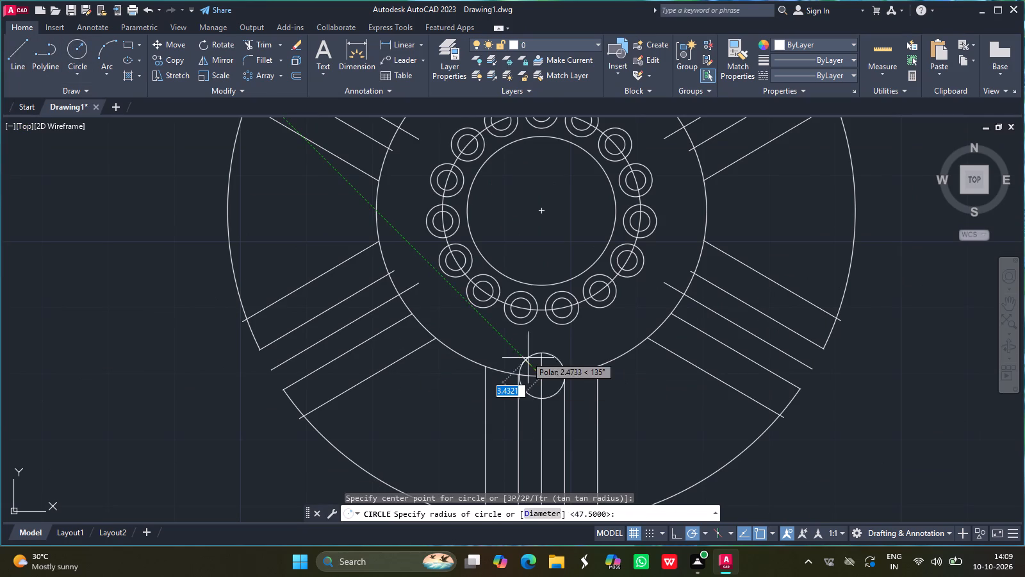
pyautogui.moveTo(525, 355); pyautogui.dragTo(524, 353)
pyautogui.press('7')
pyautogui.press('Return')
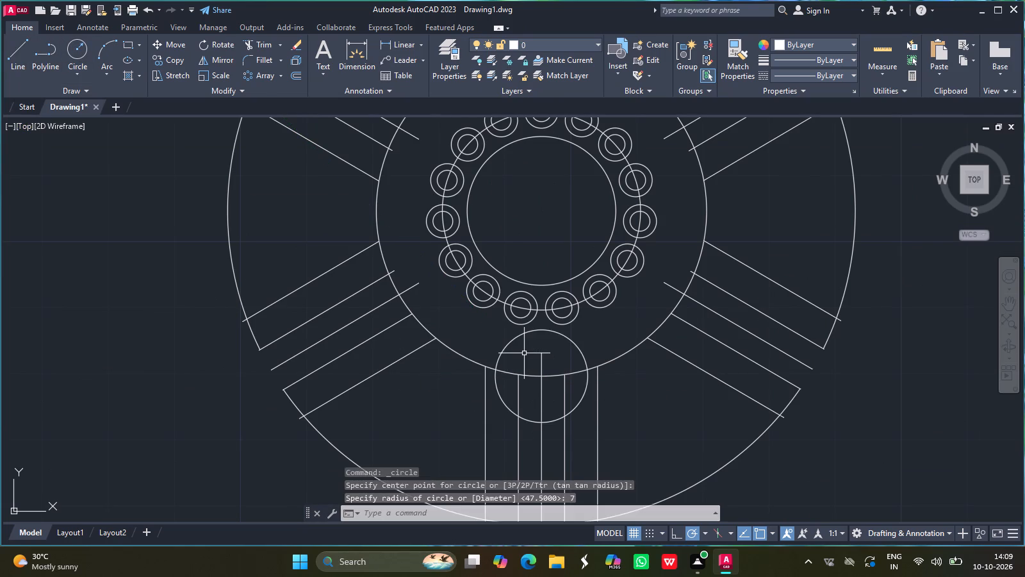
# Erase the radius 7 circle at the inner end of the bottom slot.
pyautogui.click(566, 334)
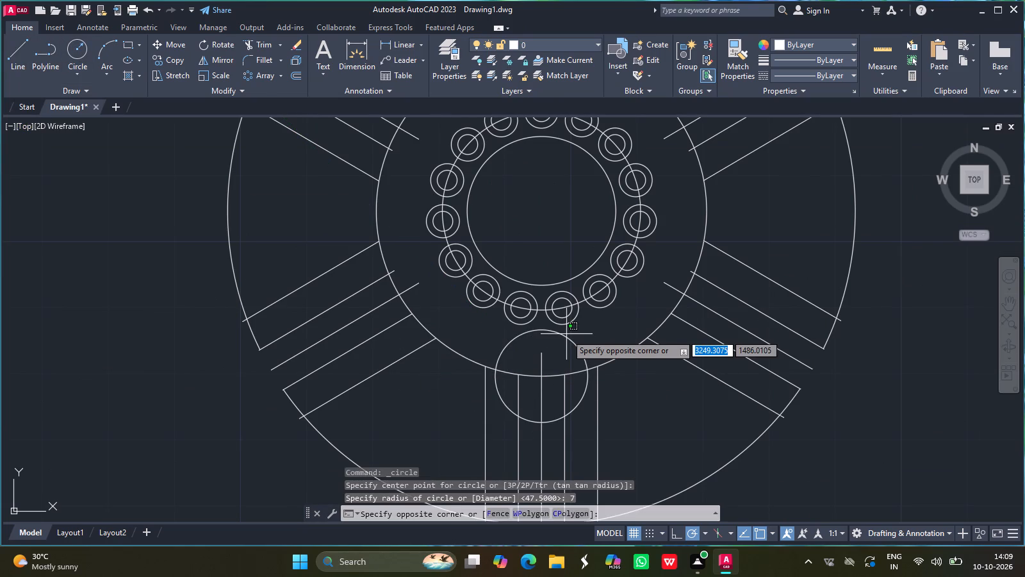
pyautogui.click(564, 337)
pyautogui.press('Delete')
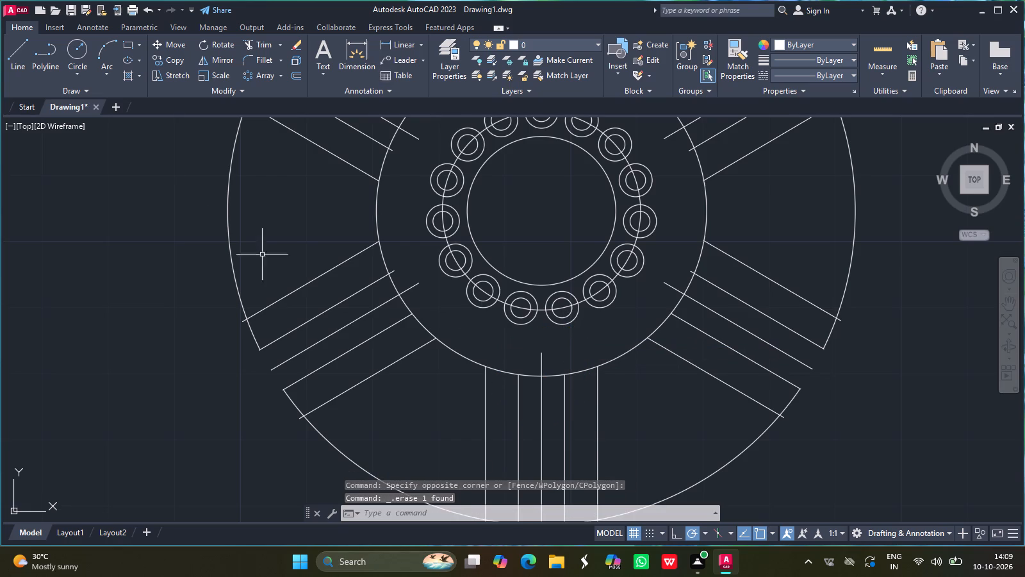
# Draw a circle of radius 3.5 centred where the bottom slot's centre line crosses the middle circle.
pyautogui.click(81, 49)
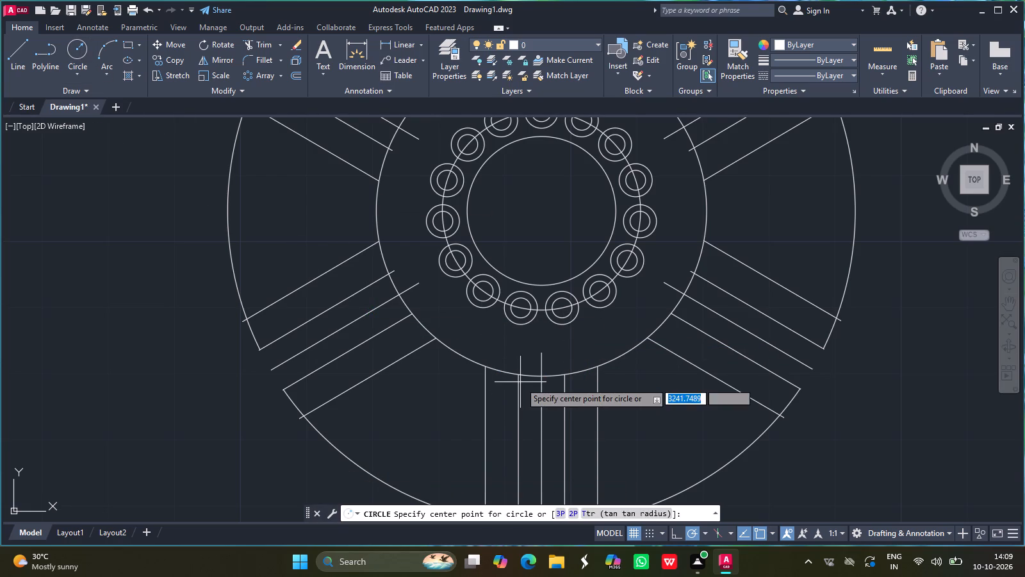
pyautogui.moveTo(542, 377); pyautogui.dragTo(509, 338)
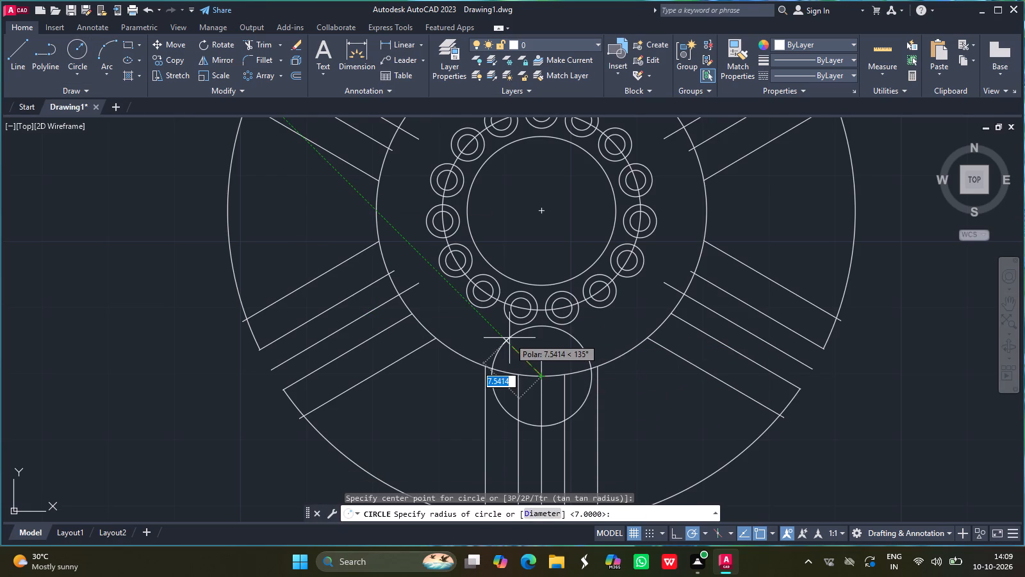
pyautogui.write('3.5')
pyautogui.press('Return')
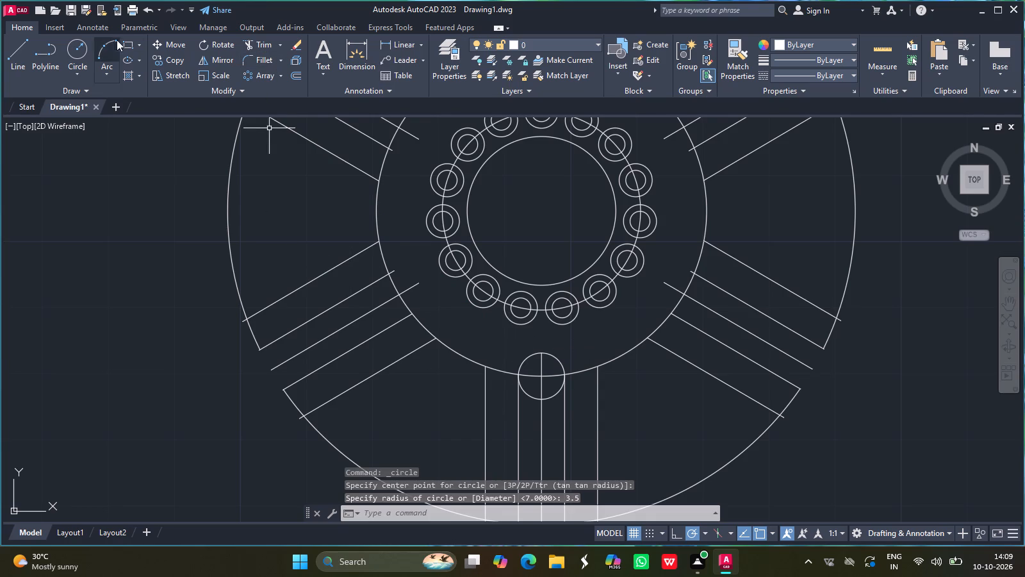
# Draw a circle of radius 3.5 centred where the lower-left slot's centre line crosses the middle circle.
pyautogui.click(78, 46)
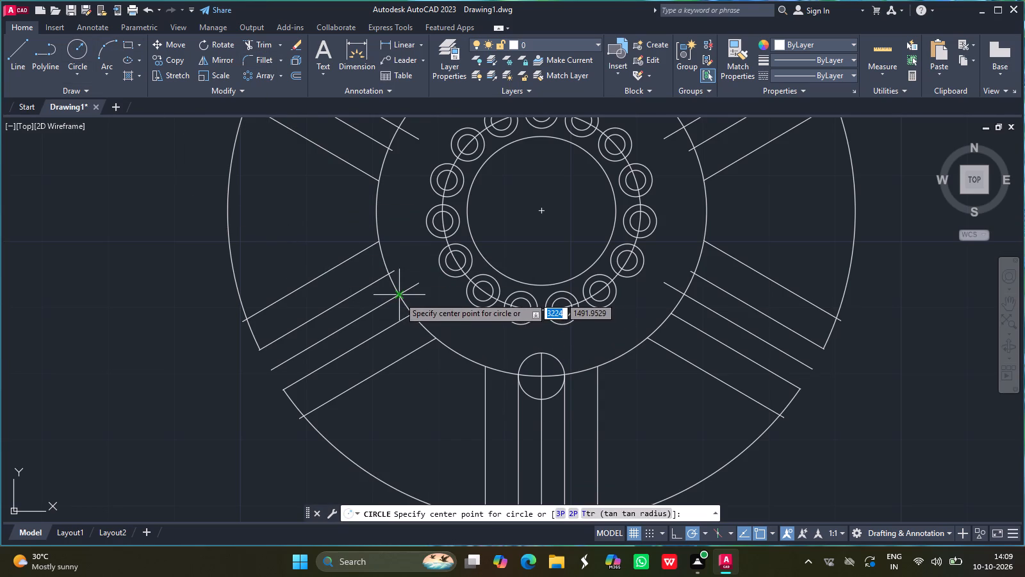
pyautogui.moveTo(399, 297); pyautogui.dragTo(386, 286)
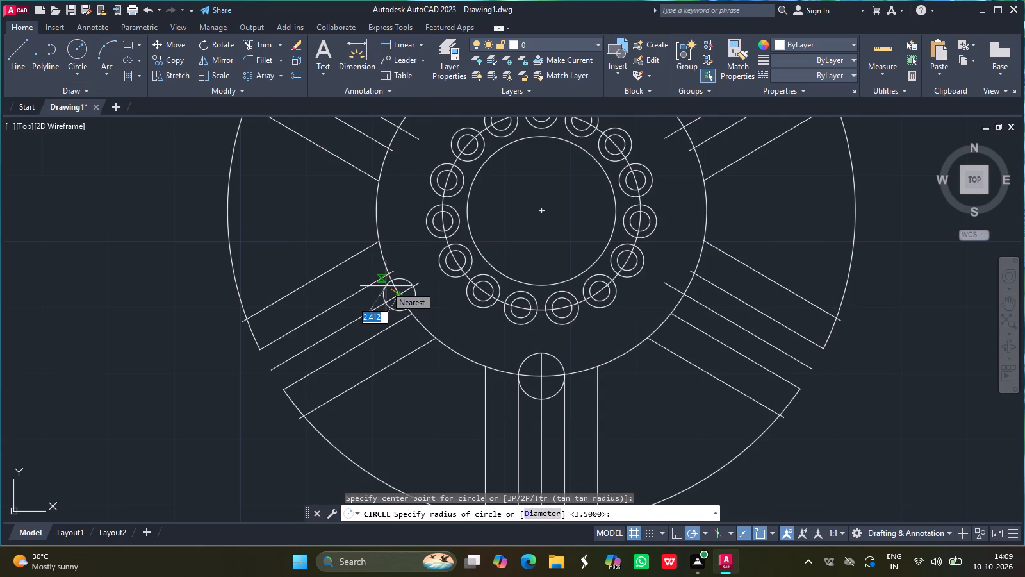
pyautogui.write('3.')
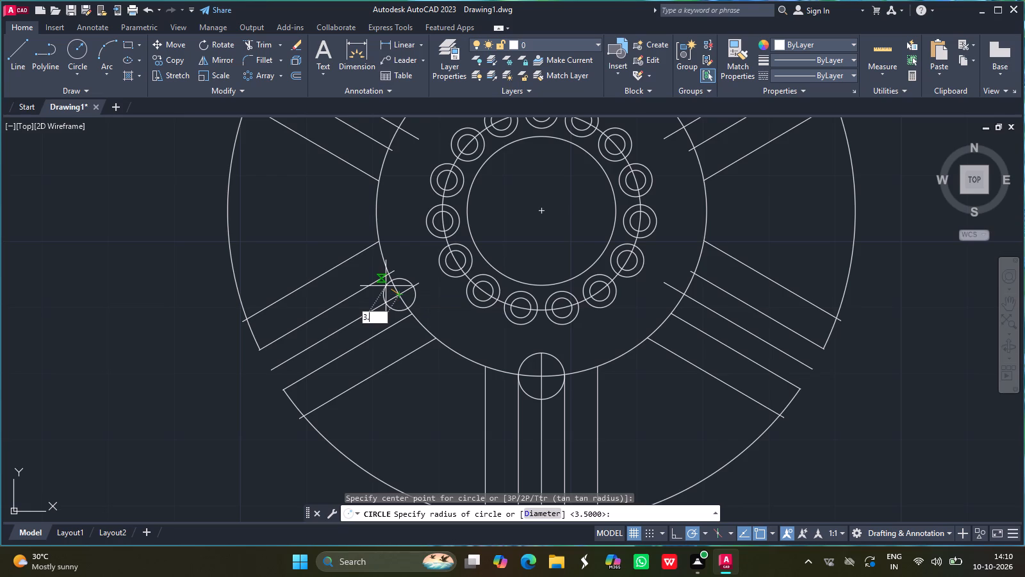
pyautogui.press('5')
pyautogui.press('Return')
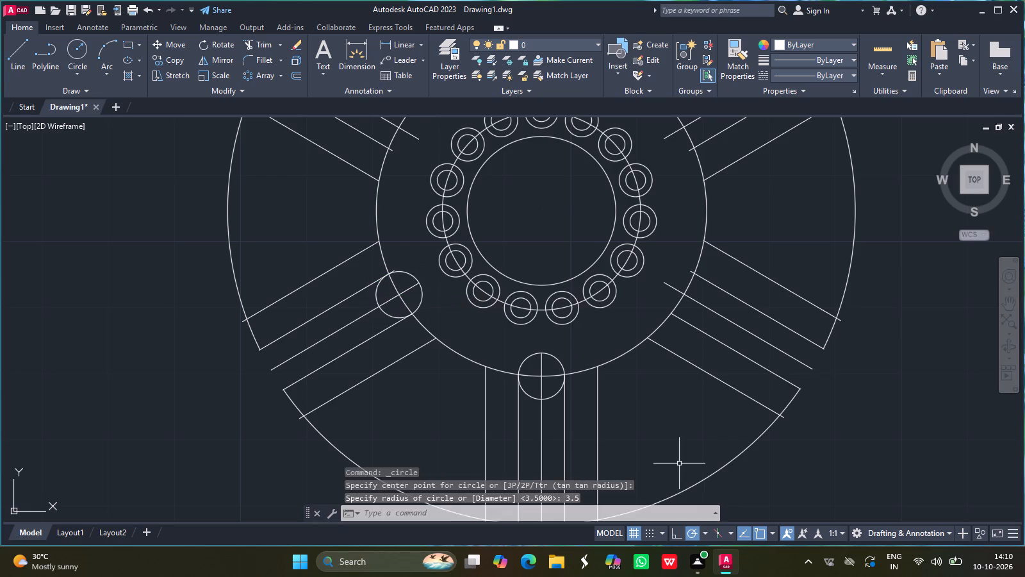
# Set the polar tracking angle increment to 30 degrees.
pyautogui.click(708, 532)
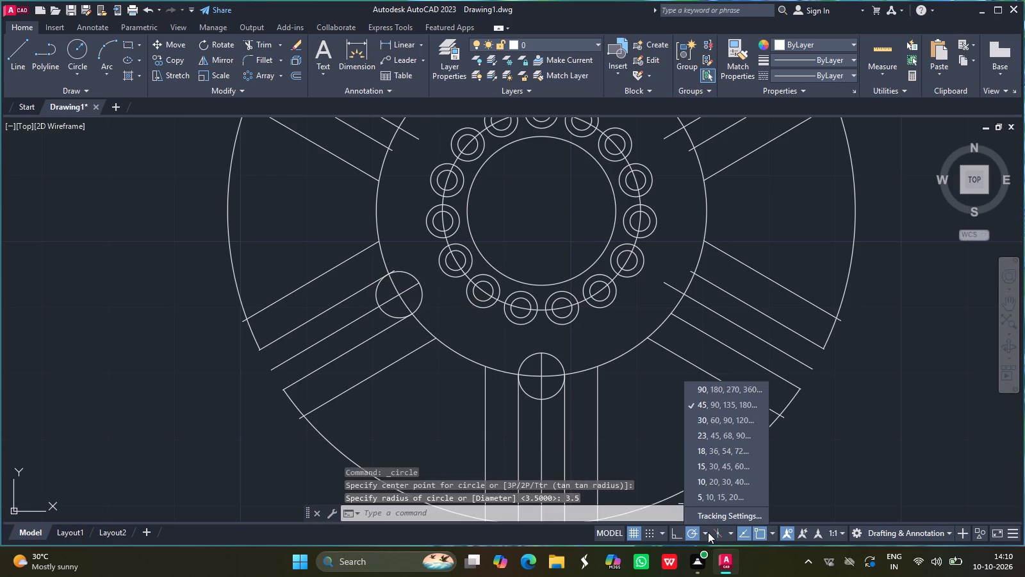
pyautogui.click(701, 417)
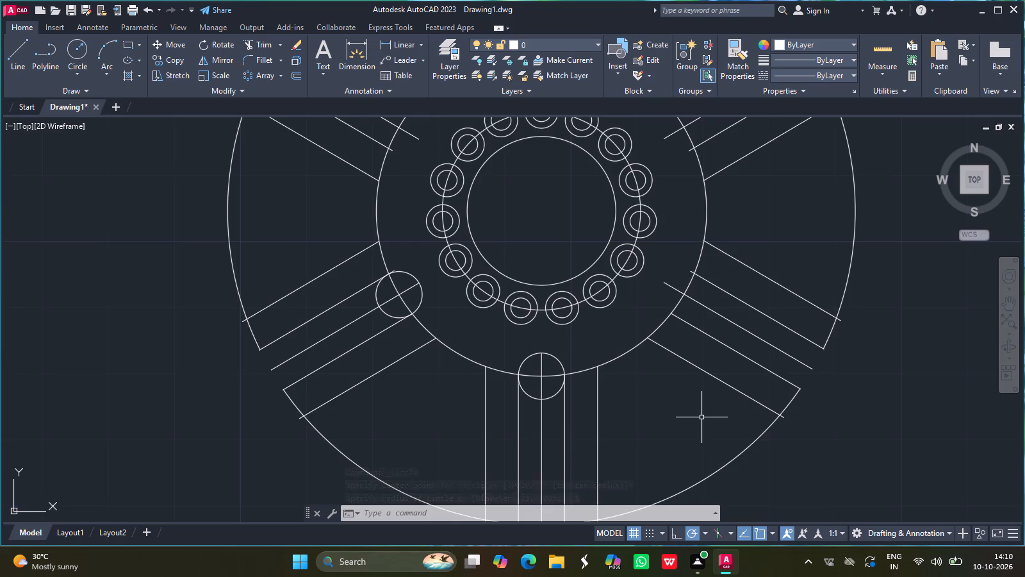
# Draw a line from the circles' common centre at 330° through the lower-right slot, ending just beyond the outer circle.
pyautogui.keyDown('ctrl'); pyautogui.scroll(-2, 391, 303); pyautogui.keyUp('ctrl')
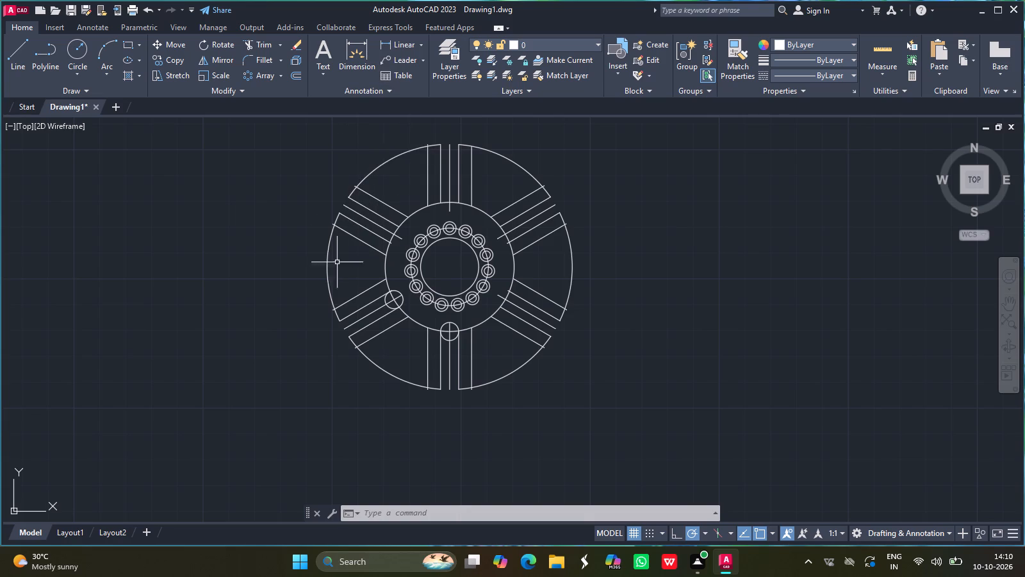
pyautogui.click(12, 45)
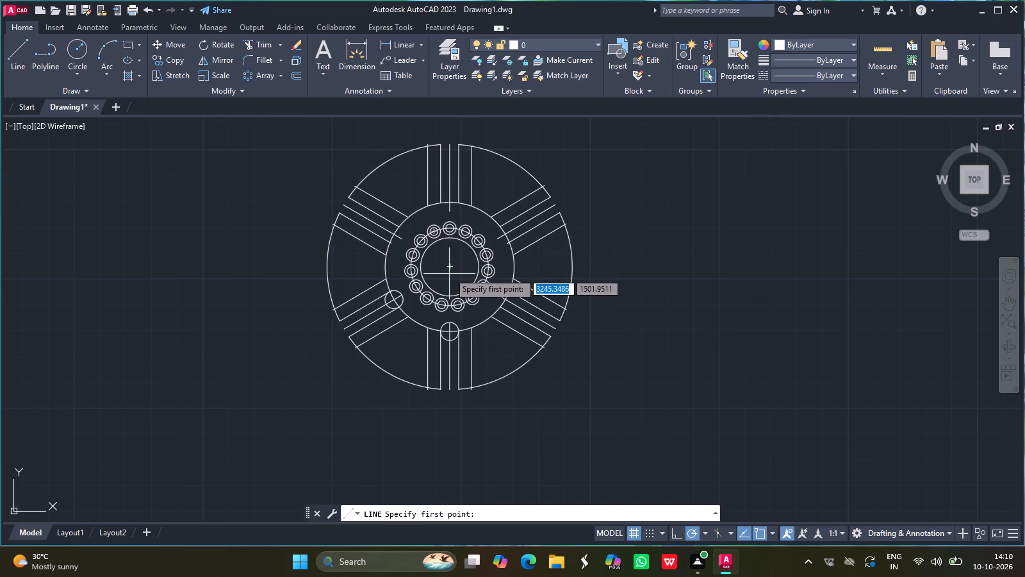
pyautogui.moveTo(450, 263); pyautogui.dragTo(330, 199)
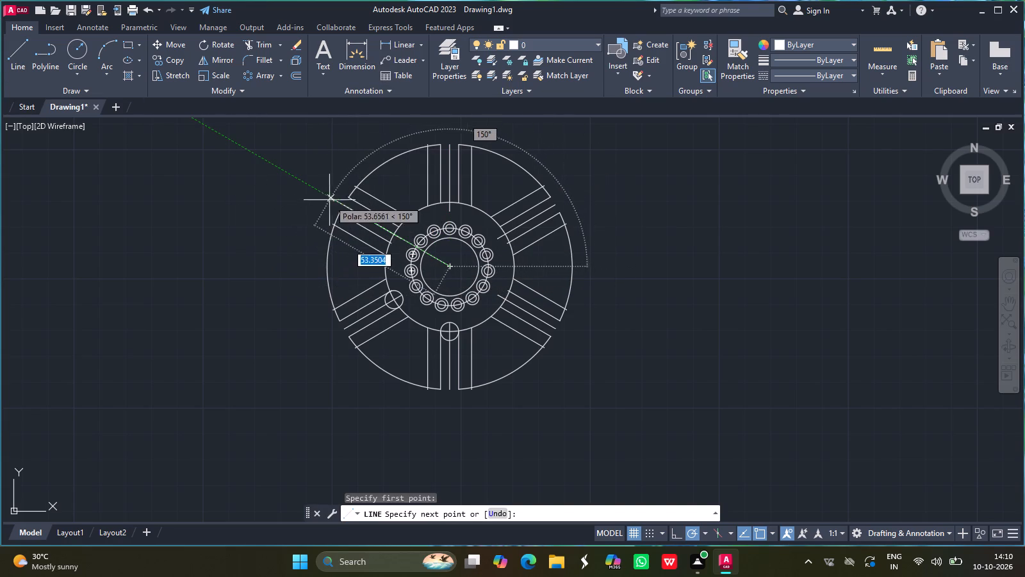
pyautogui.moveTo(330, 199); pyautogui.dragTo(332, 198)
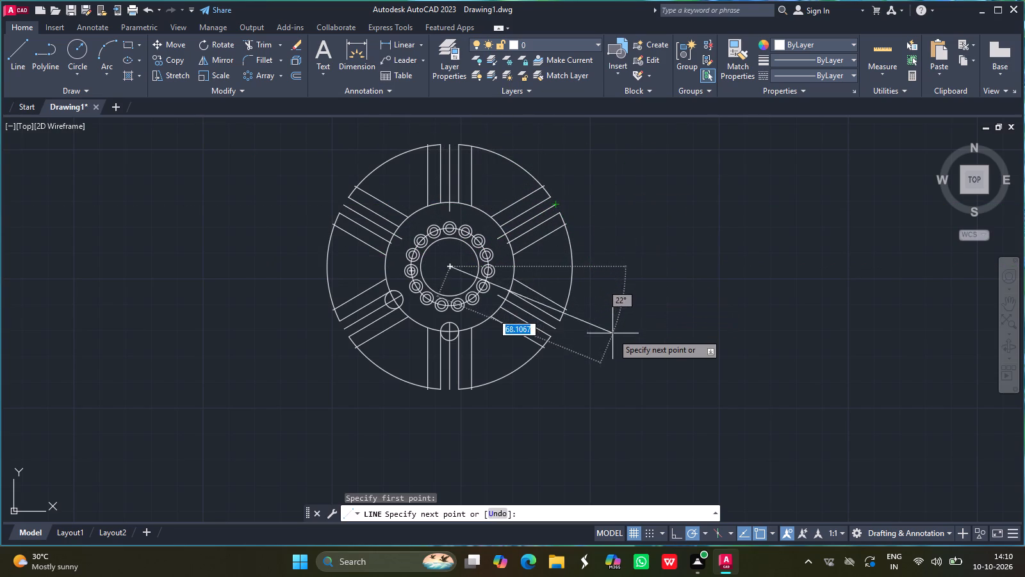
pyautogui.keyDown('ctrl'); pyautogui.scroll(1, 601, 353); pyautogui.keyUp('ctrl')
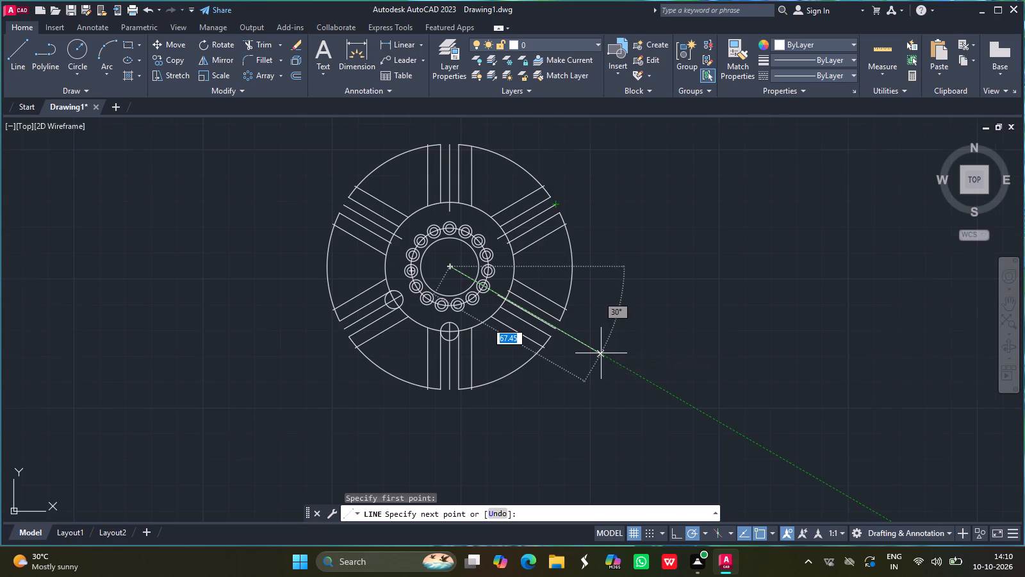
pyautogui.keyDown('ctrl'); pyautogui.scroll(1, 601, 353); pyautogui.keyUp('ctrl')
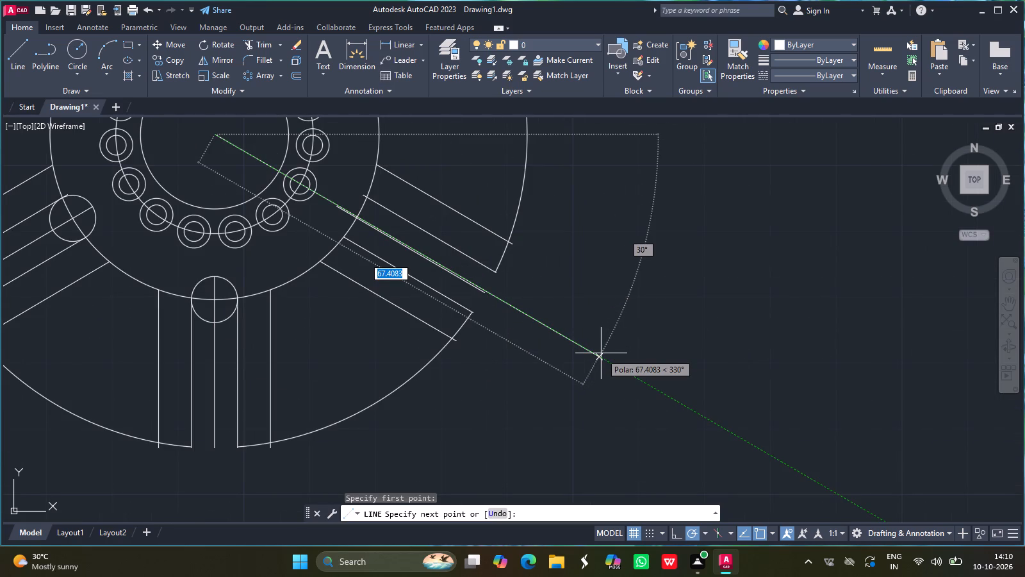
pyautogui.click(517, 308)
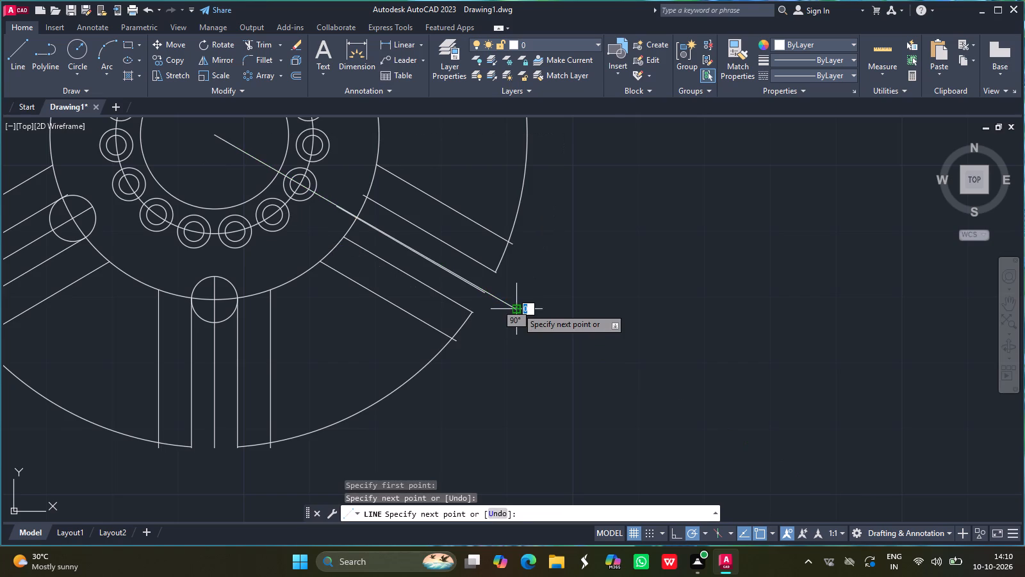
pyautogui.press('Return')
# Draw a line about 57.65 long from the common centre at 210° through the lower-left slot, ending beyond the outer circle.
pyautogui.keyDown('ctrl'); pyautogui.scroll(-1, 337, 318); pyautogui.keyUp('ctrl')
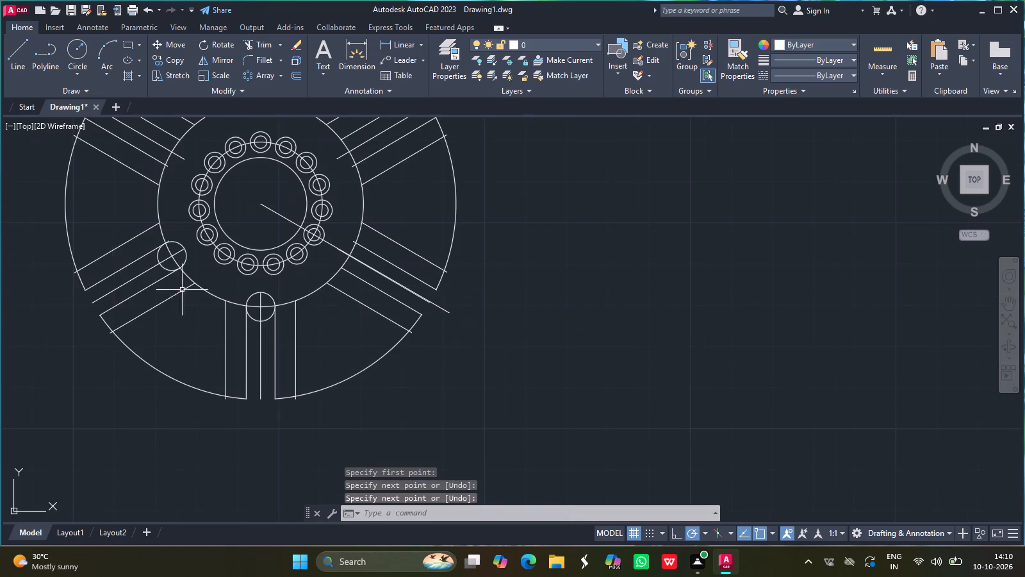
pyautogui.click(11, 49)
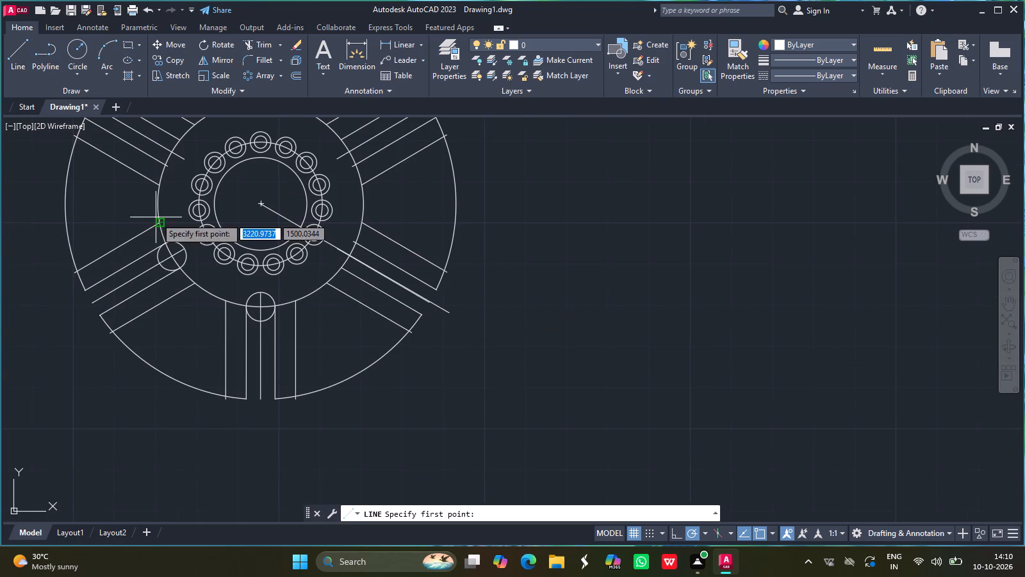
pyautogui.moveTo(261, 201); pyautogui.dragTo(110, 285)
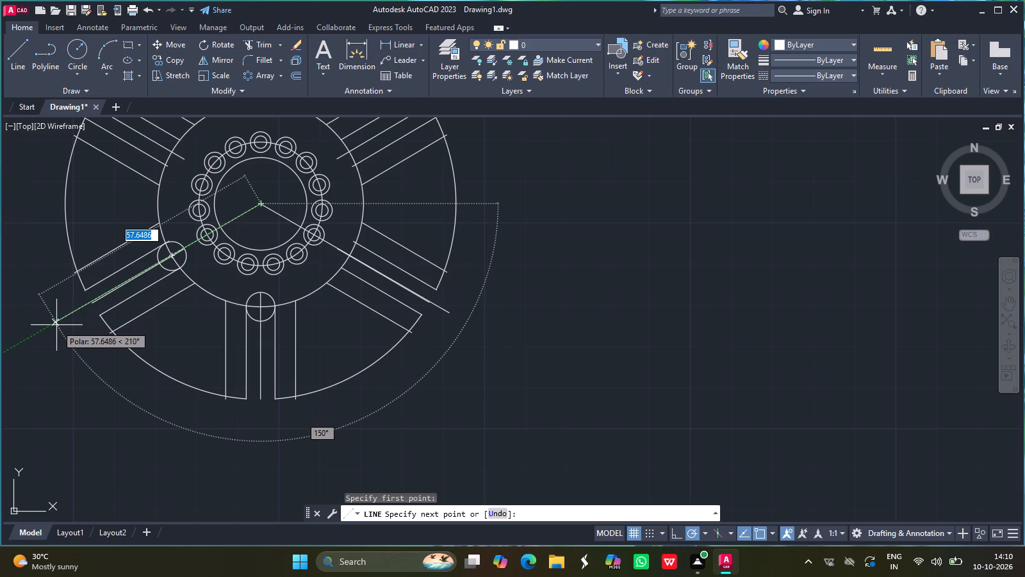
pyautogui.click(56, 325)
pyautogui.press('Return')
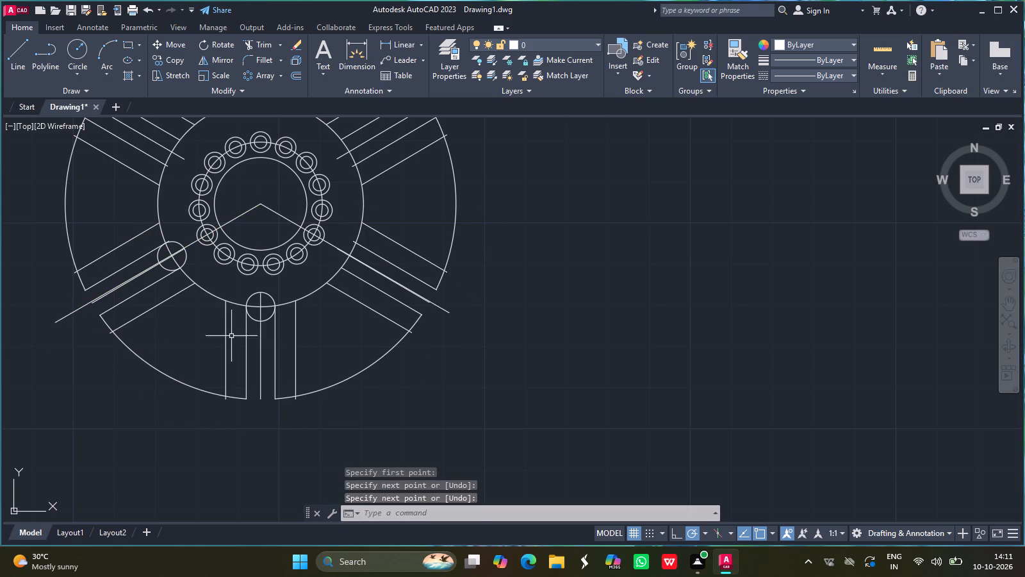
# Draw a line from the common centre at 30° through the upper-right slot, ending just beyond the outer circle.
pyautogui.keyDown('ctrl'); pyautogui.scroll(-1, 279, 298); pyautogui.keyUp('ctrl')
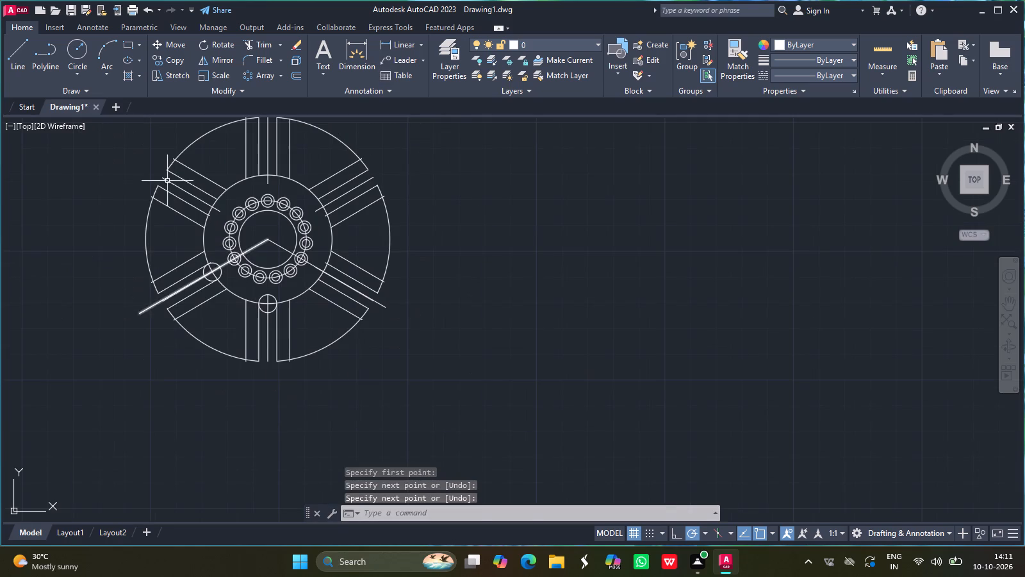
pyautogui.click(20, 44)
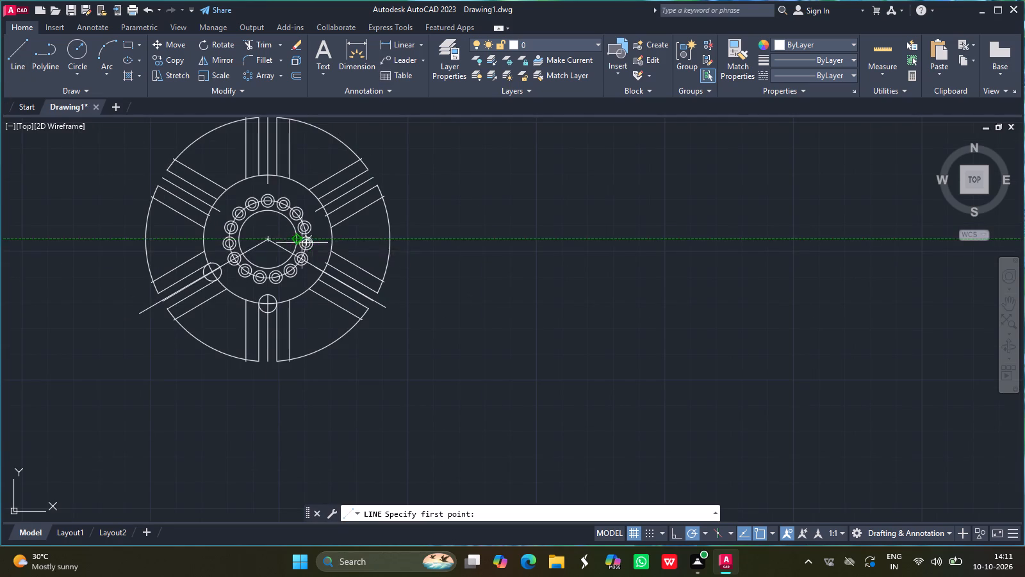
pyautogui.moveTo(267, 237); pyautogui.dragTo(143, 167)
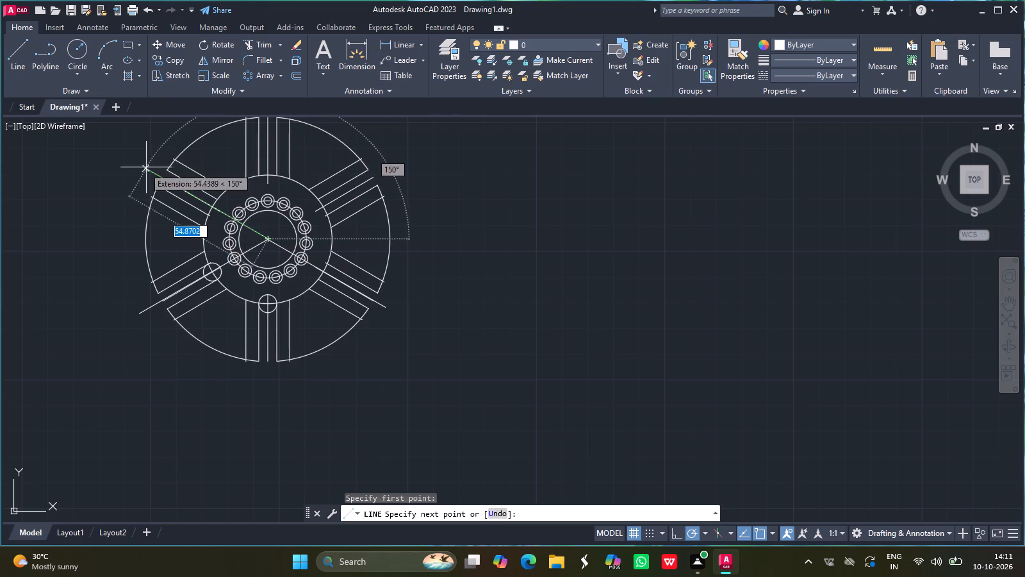
pyautogui.moveTo(143, 167); pyautogui.dragTo(396, 164)
pyautogui.keyDown('ctrl'); pyautogui.scroll(2, 396, 164); pyautogui.keyUp('ctrl')
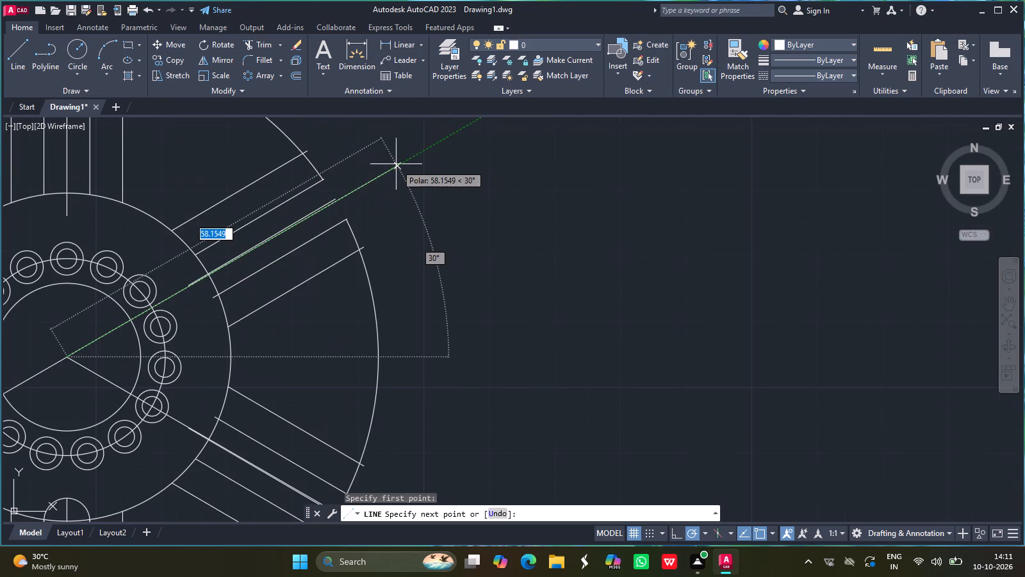
pyautogui.click(364, 184)
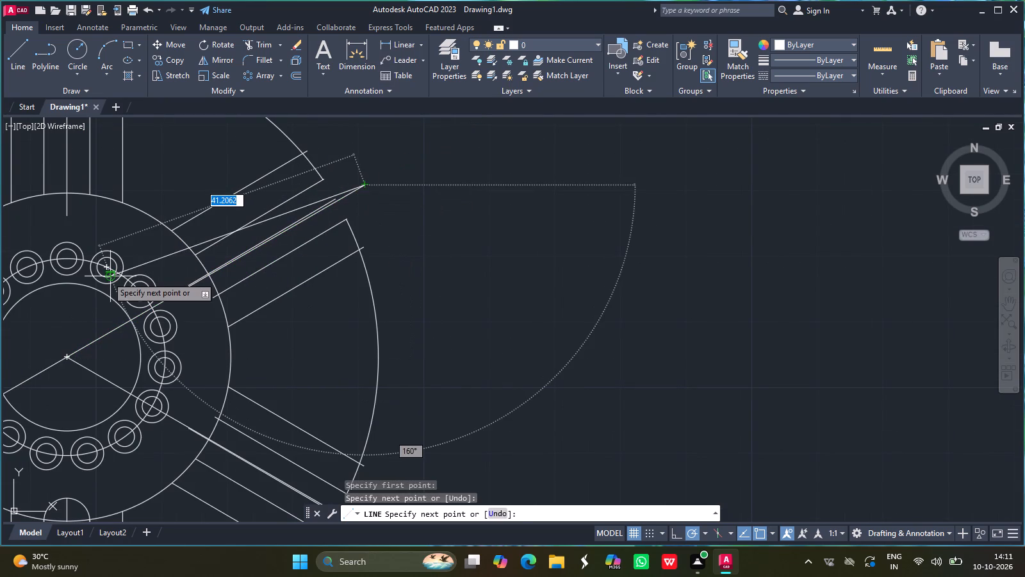
pyautogui.press('Return')
# Draw a line about 53 long from the common centre at 150° through the upper-left slot, ending beyond the outer circle.
pyautogui.keyDown('ctrl'); pyautogui.scroll(-2, 271, 294); pyautogui.keyUp('ctrl')
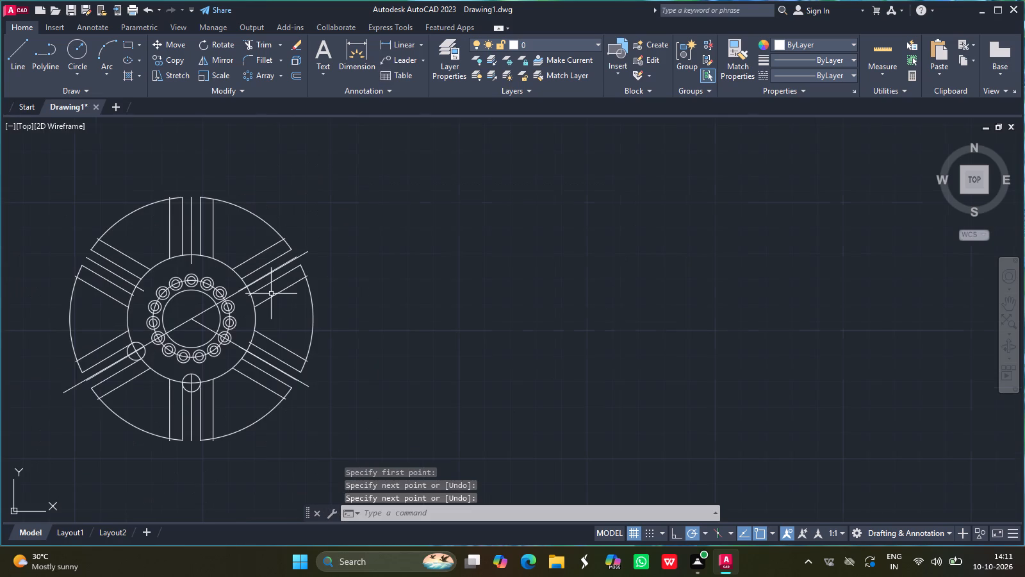
pyautogui.click(16, 50)
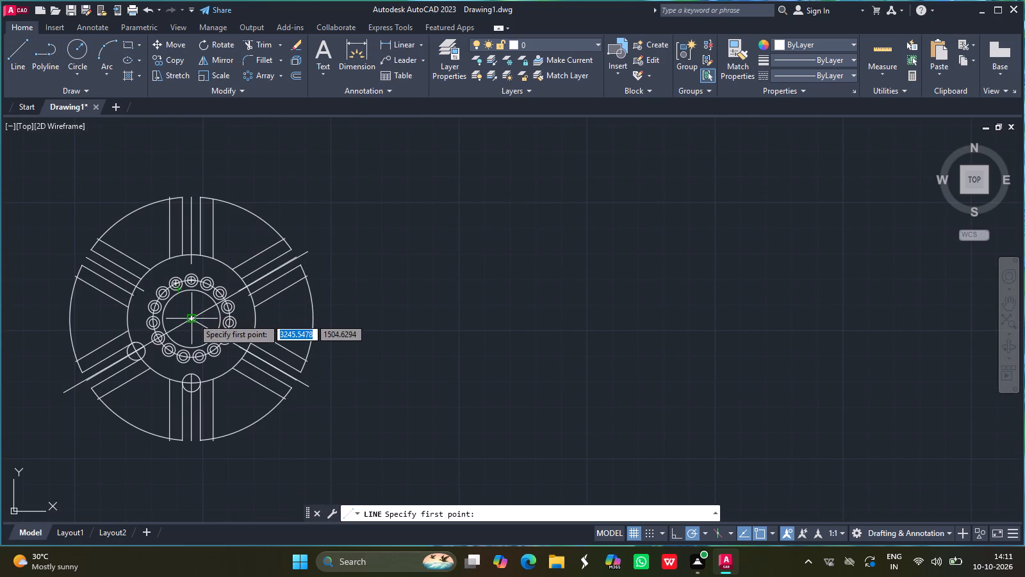
pyautogui.moveTo(193, 318); pyautogui.dragTo(76, 248)
pyautogui.keyDown('ctrl'); pyautogui.scroll(1, 76, 248); pyautogui.keyUp('ctrl')
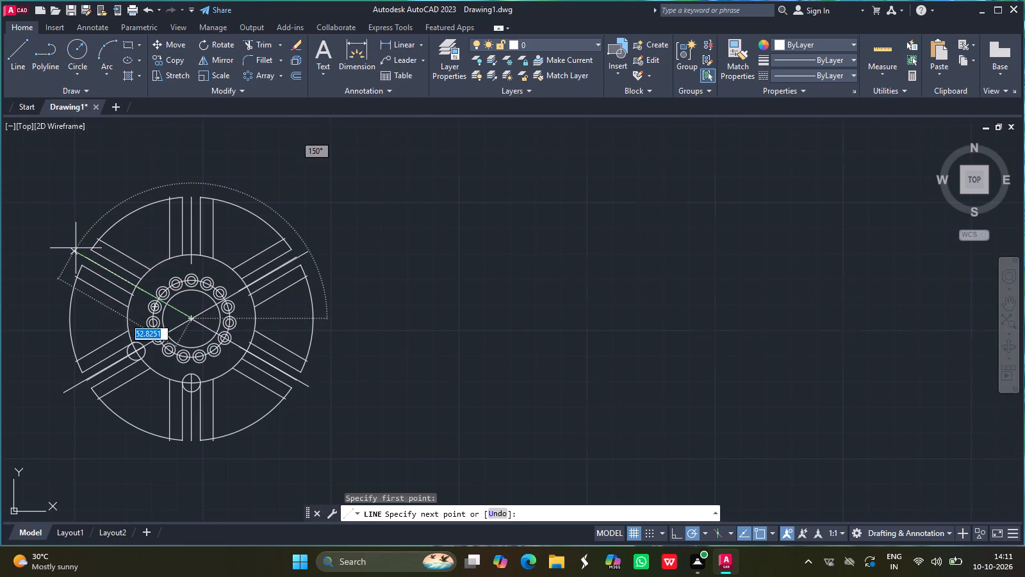
pyautogui.keyDown('ctrl'); pyautogui.scroll(2, 76, 248); pyautogui.keyUp('ctrl')
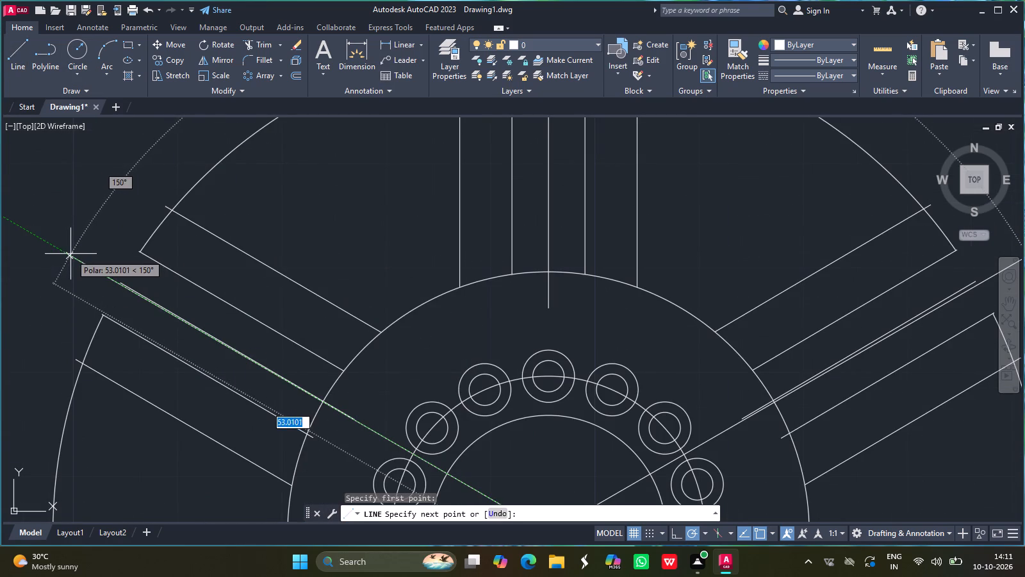
pyautogui.click(70, 254)
pyautogui.press('Return')
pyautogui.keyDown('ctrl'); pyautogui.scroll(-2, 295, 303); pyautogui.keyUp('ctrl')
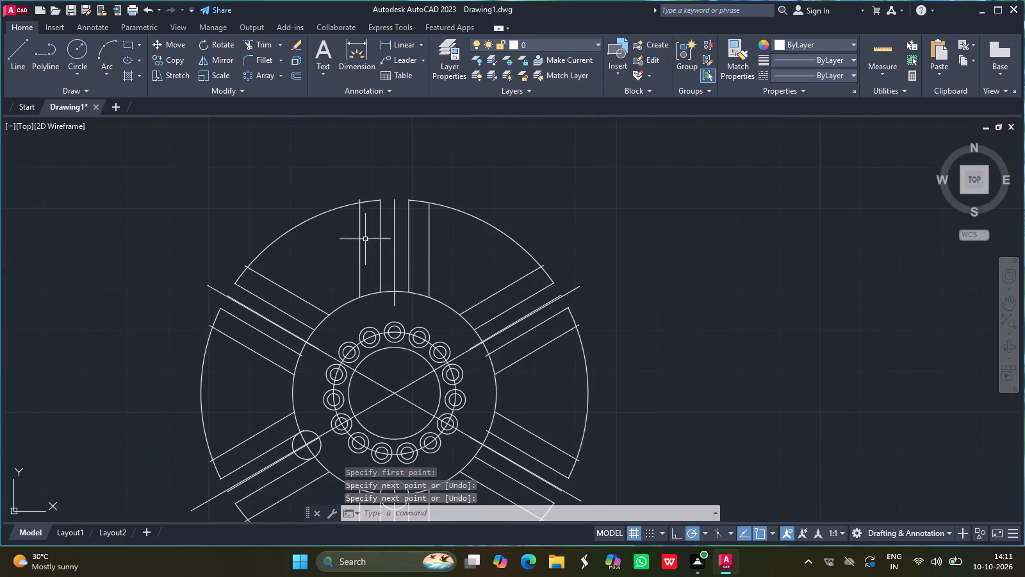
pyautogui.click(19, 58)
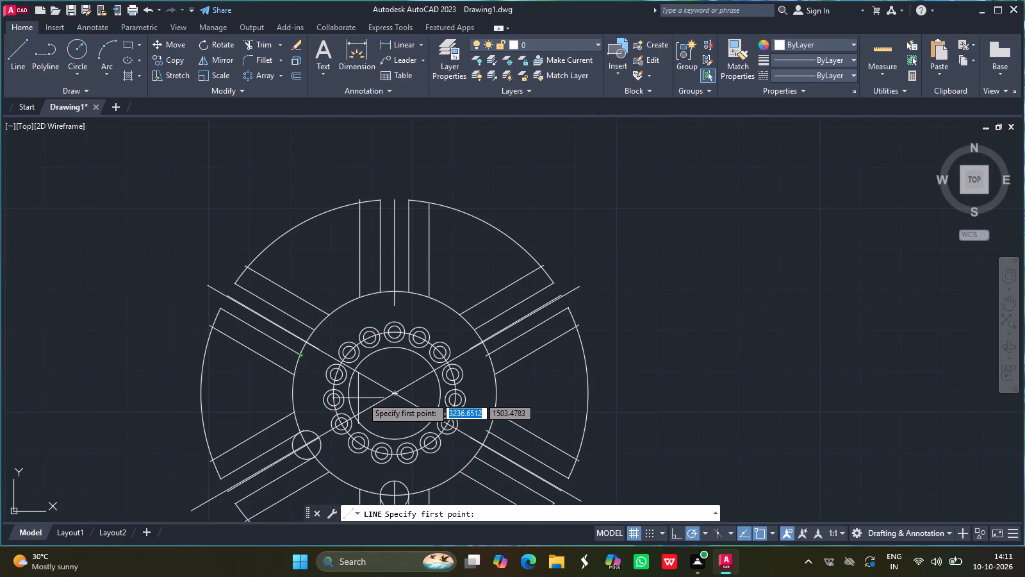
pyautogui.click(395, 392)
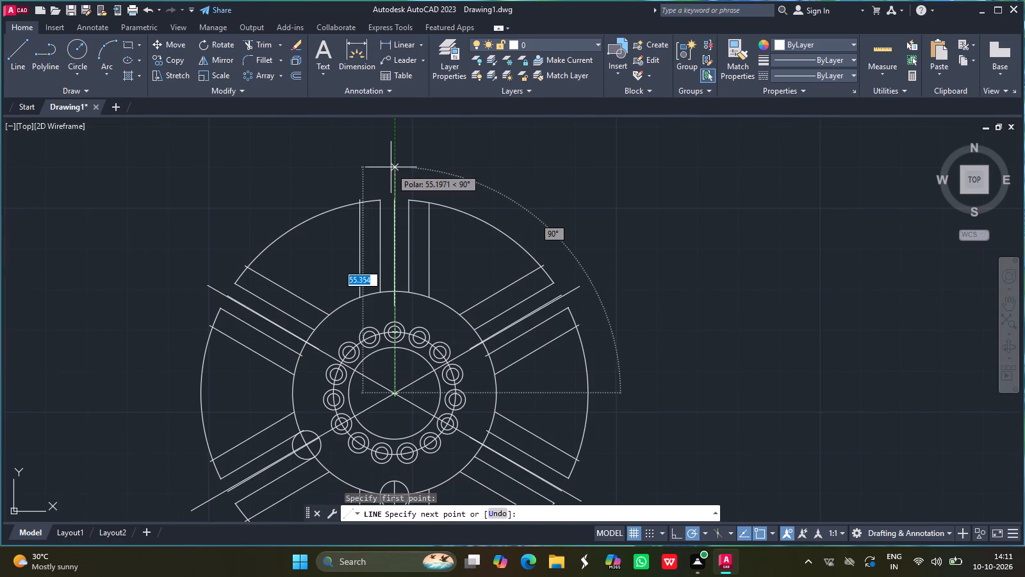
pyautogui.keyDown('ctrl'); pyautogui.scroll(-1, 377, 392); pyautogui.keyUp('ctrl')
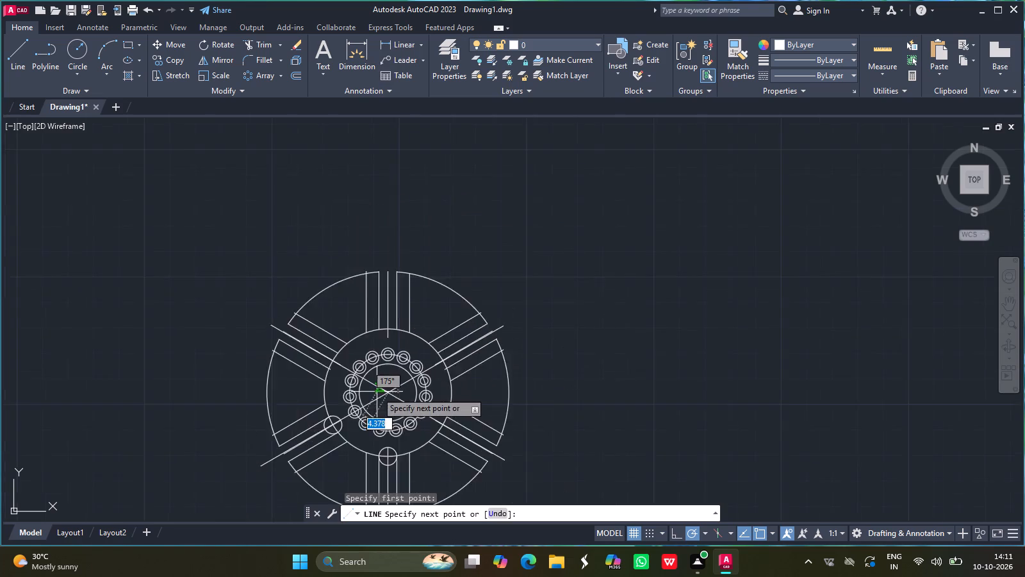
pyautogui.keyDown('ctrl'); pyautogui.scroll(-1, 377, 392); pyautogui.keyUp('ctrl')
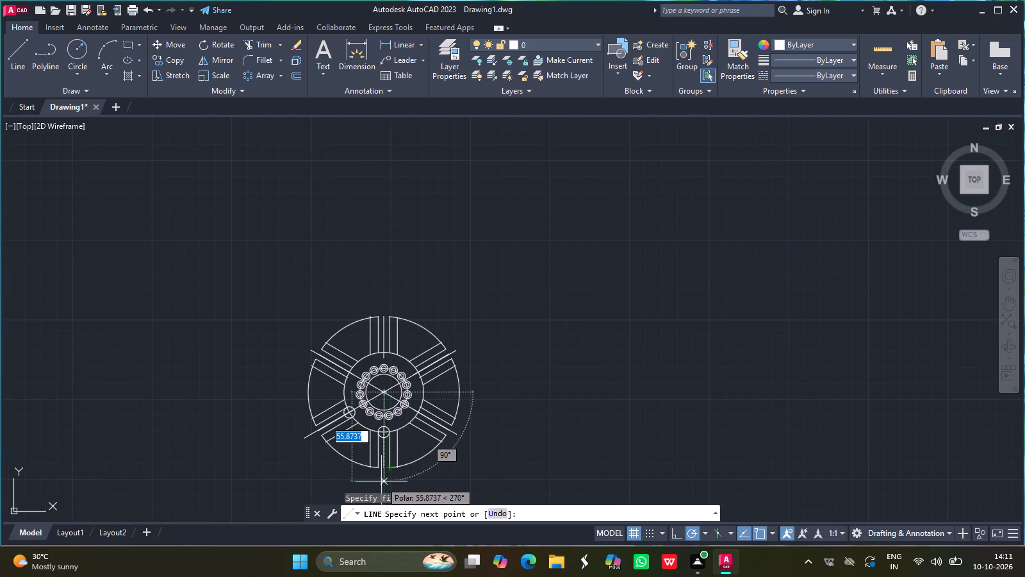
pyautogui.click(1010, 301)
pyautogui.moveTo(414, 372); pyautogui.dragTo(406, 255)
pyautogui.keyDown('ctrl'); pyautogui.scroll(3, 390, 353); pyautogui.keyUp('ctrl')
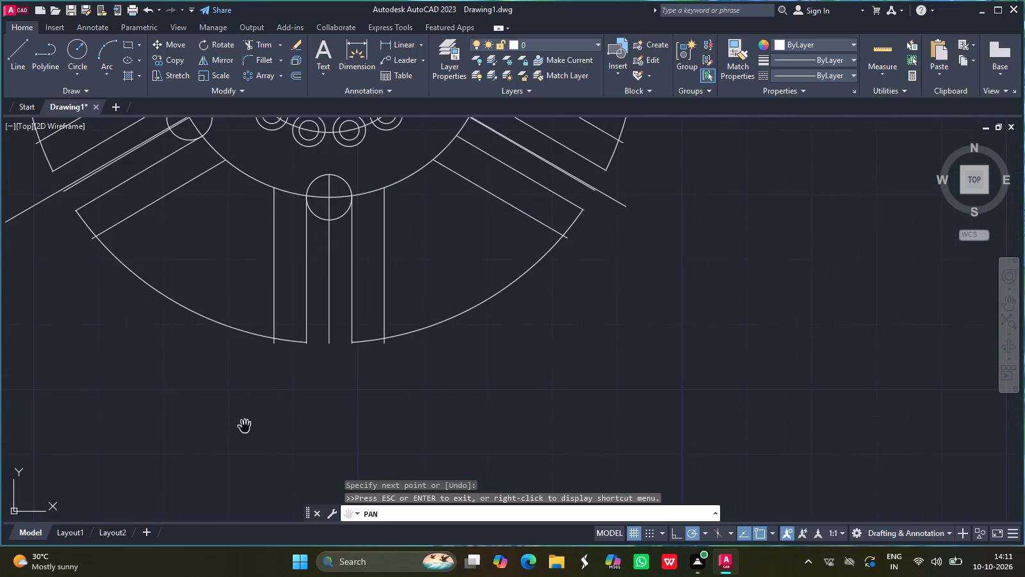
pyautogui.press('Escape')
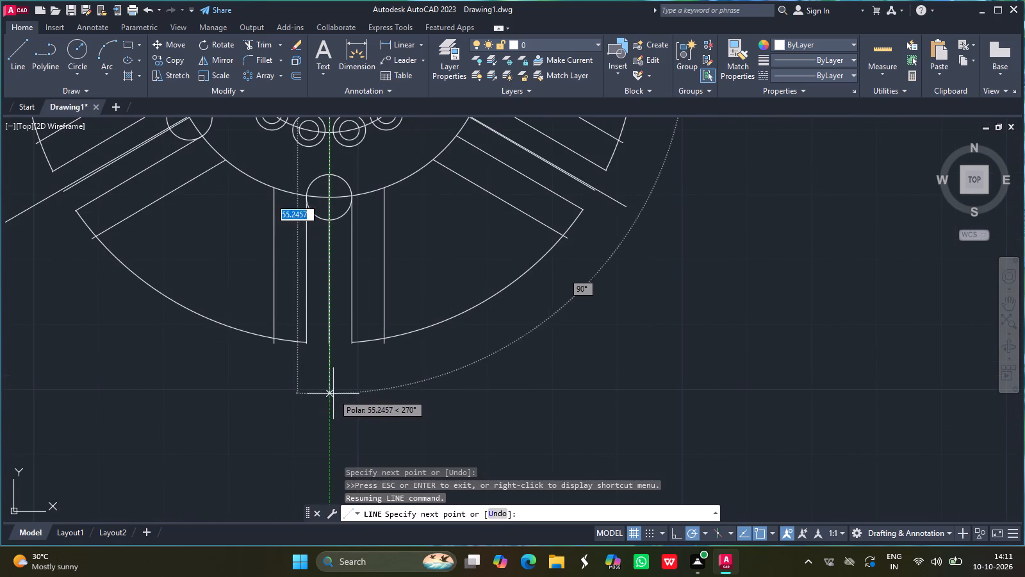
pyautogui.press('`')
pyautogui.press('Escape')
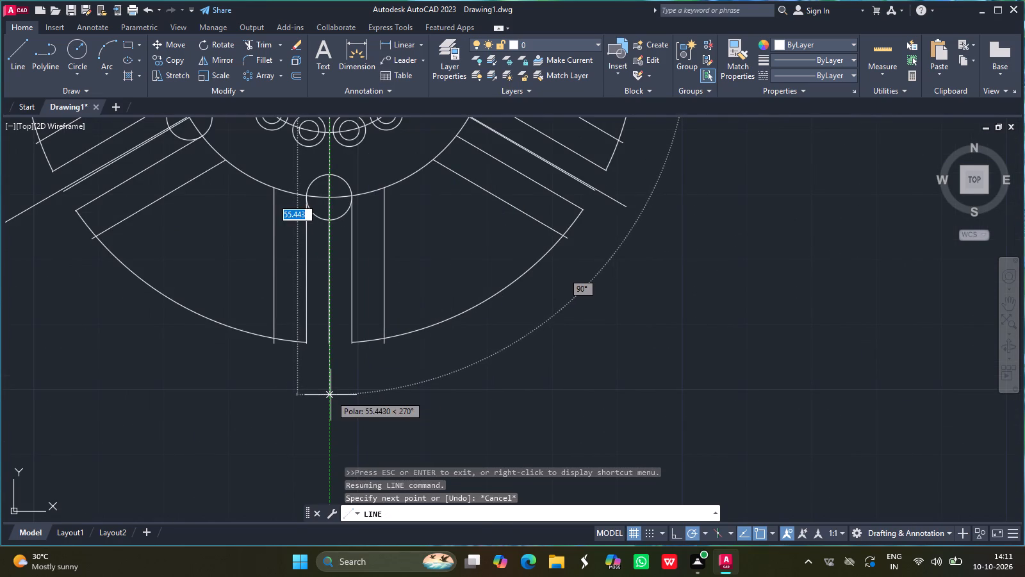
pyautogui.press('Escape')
# Erase the old, slightly offset centre line in the lower-right slot, keeping the new line from the common centre.
pyautogui.keyDown('ctrl'); pyautogui.scroll(-1, 366, 333); pyautogui.keyUp('ctrl')
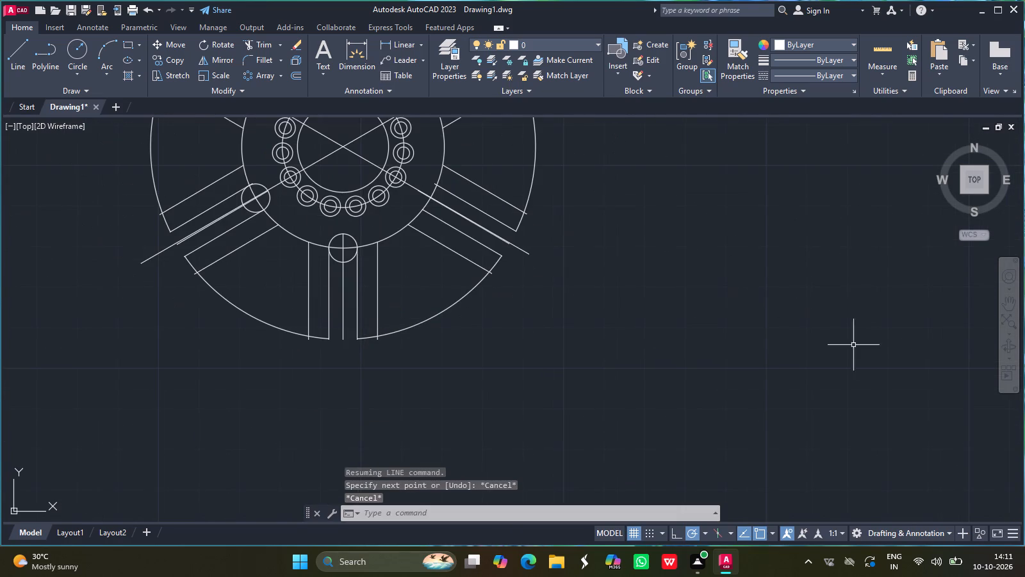
pyautogui.click(1008, 308)
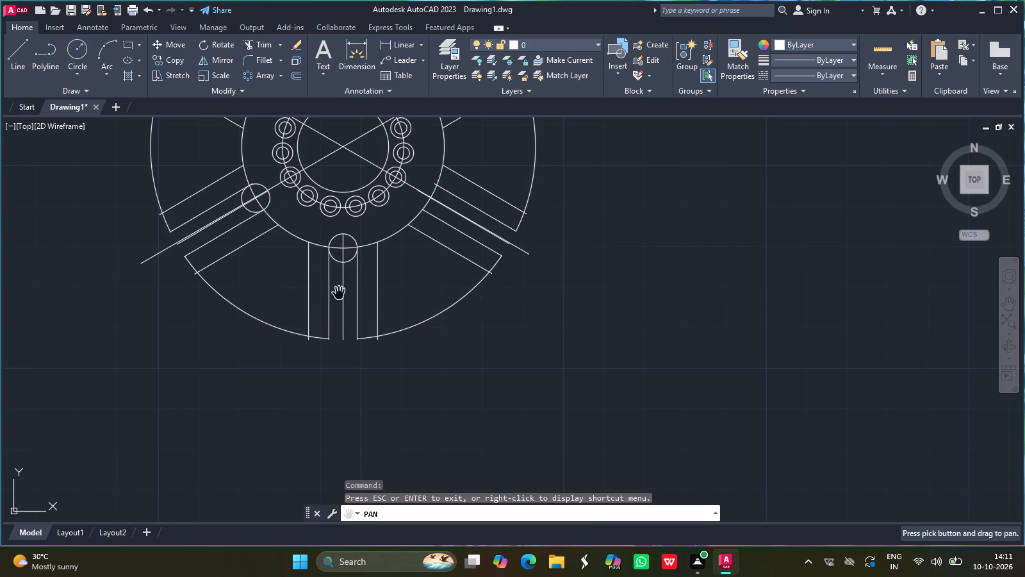
pyautogui.moveTo(297, 267); pyautogui.dragTo(296, 426)
pyautogui.press('Escape')
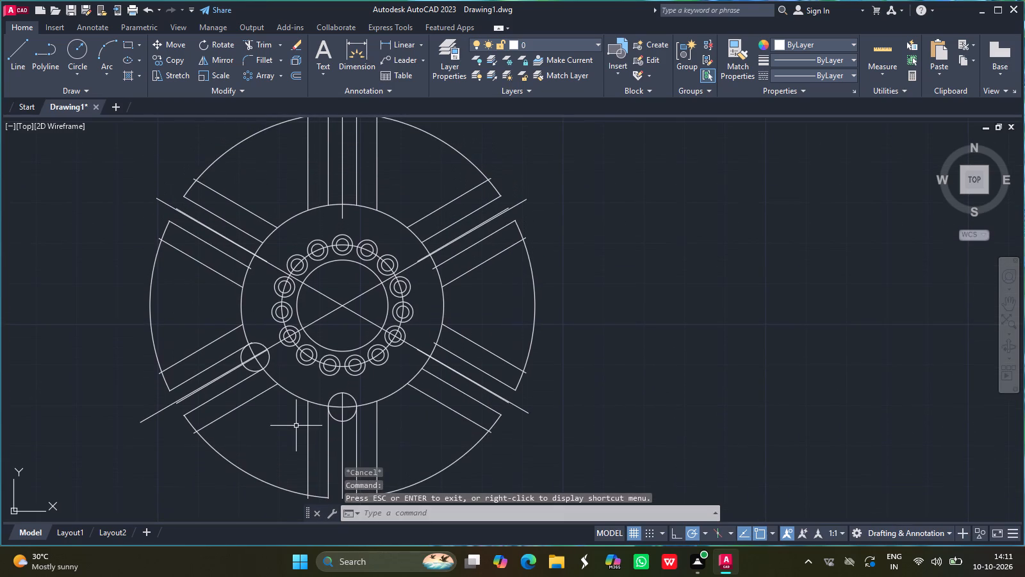
pyautogui.keyDown('ctrl'); pyautogui.scroll(1, 464, 386); pyautogui.keyUp('ctrl')
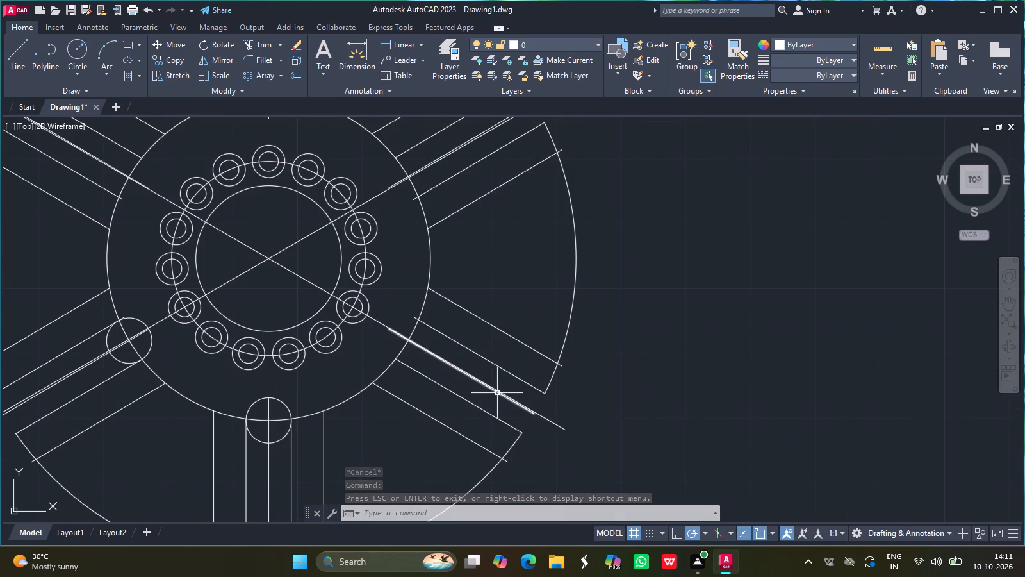
pyautogui.click(497, 393)
pyautogui.press('Escape')
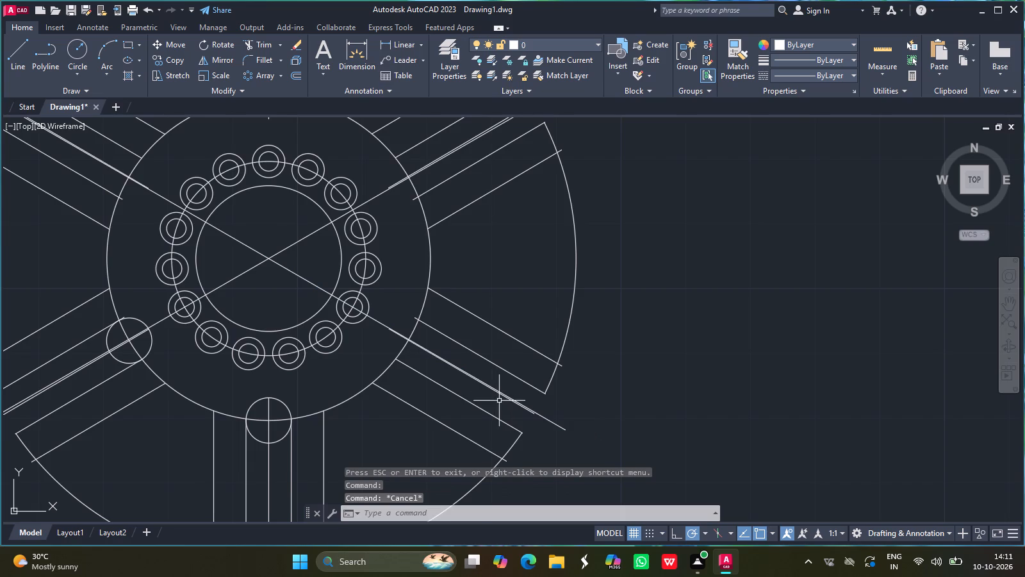
pyautogui.keyDown('ctrl'); pyautogui.scroll(3, 500, 401); pyautogui.keyUp('ctrl')
pyautogui.click(532, 392)
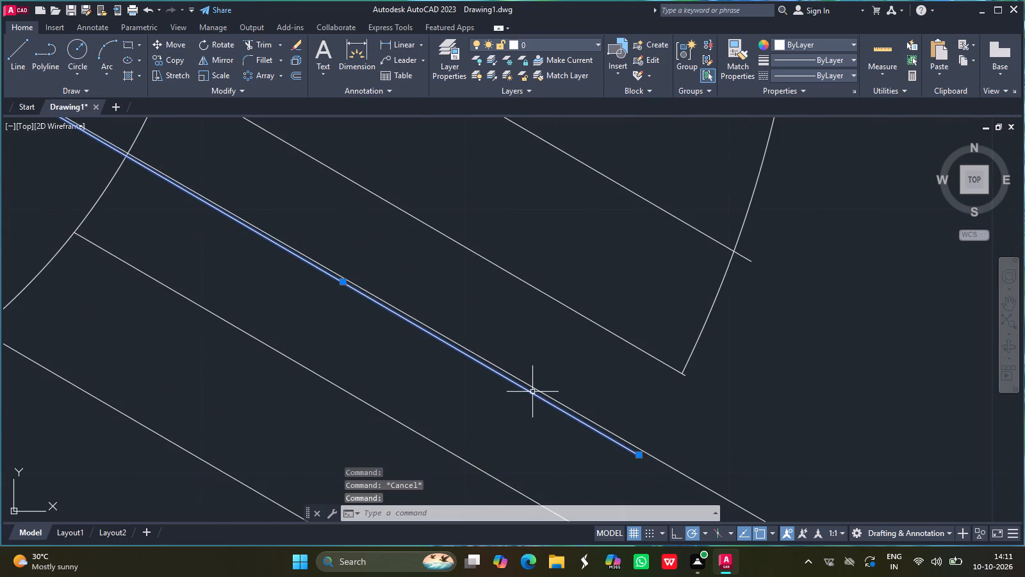
pyautogui.press('Delete')
pyautogui.keyDown('ctrl'); pyautogui.scroll(-3, 532, 392); pyautogui.keyUp('ctrl')
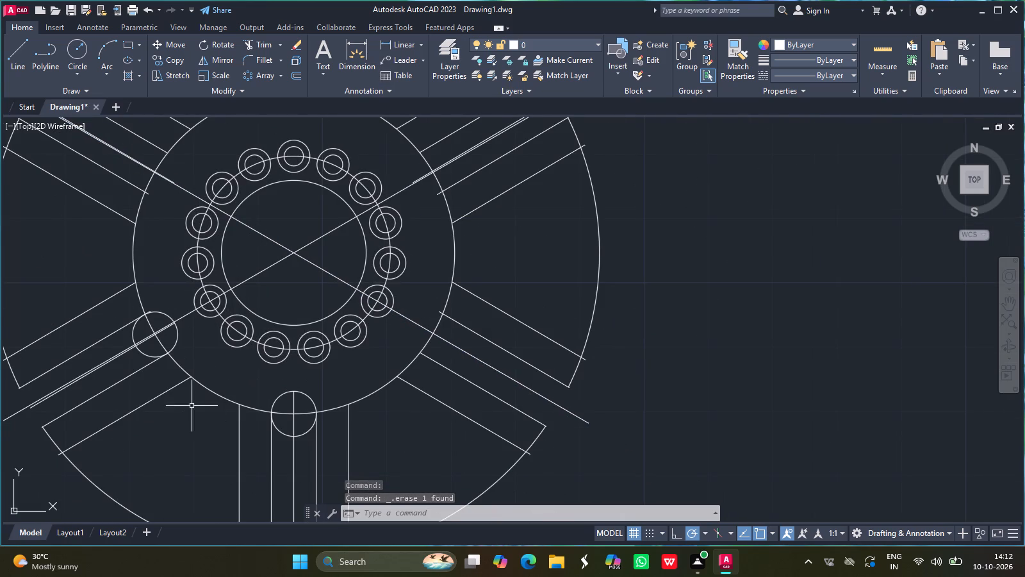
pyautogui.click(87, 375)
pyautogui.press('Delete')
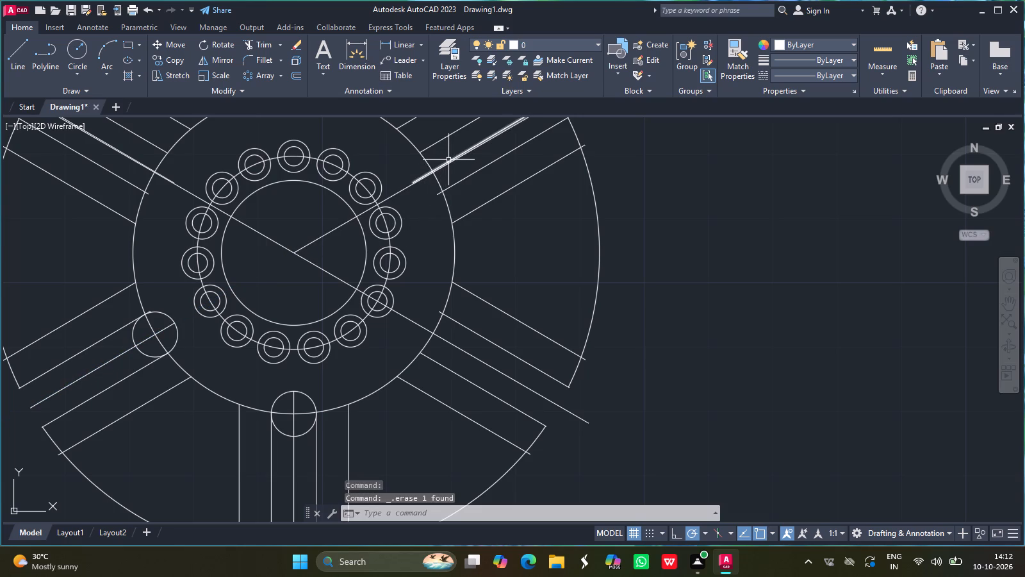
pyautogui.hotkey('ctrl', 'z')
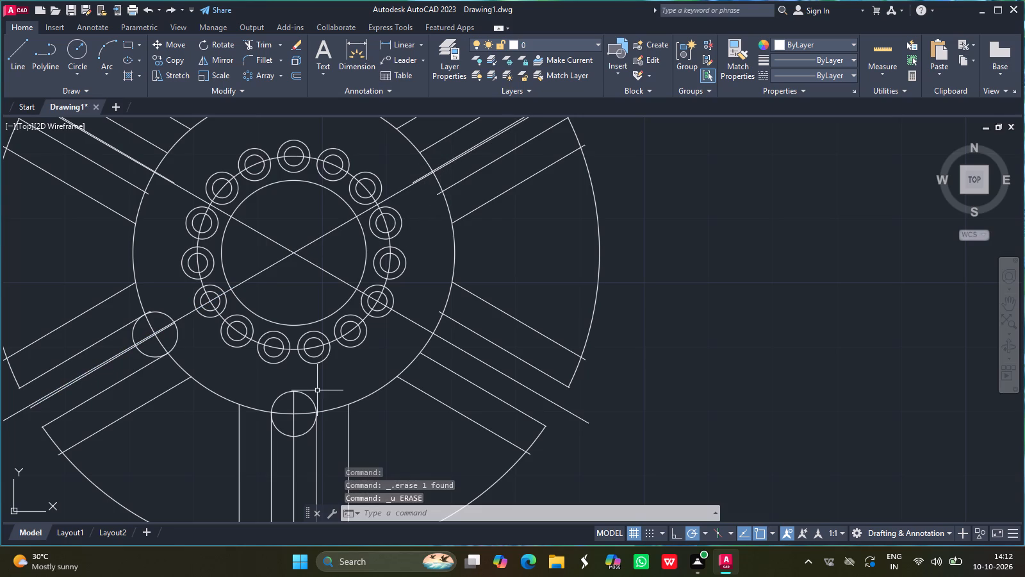
# Erase the old, slightly offset centre lines in the lower-left, upper-right and upper-left slots, keeping the lines from the common centre.
pyautogui.click(33, 408)
pyautogui.press('Delete')
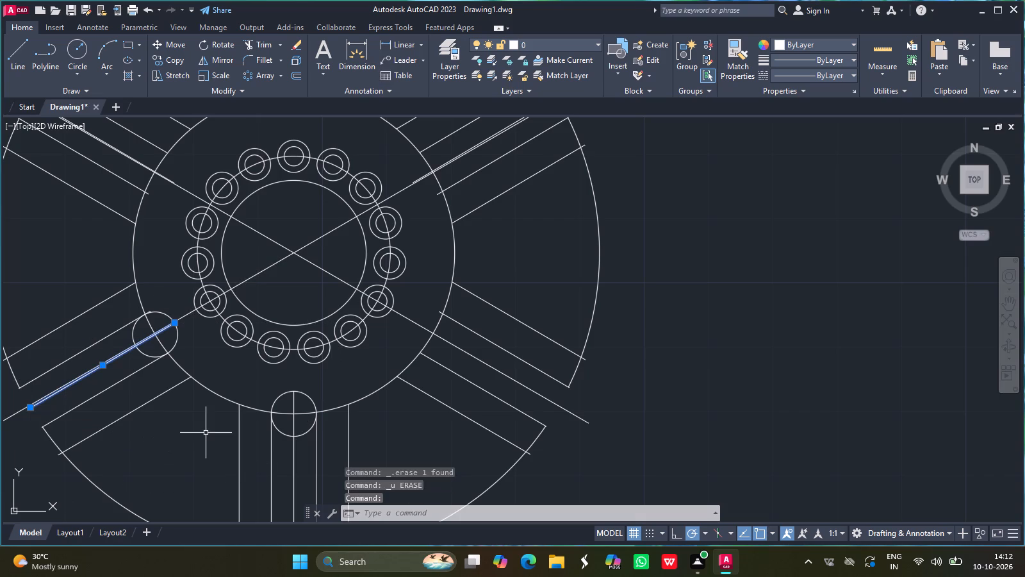
pyautogui.press('Delete')
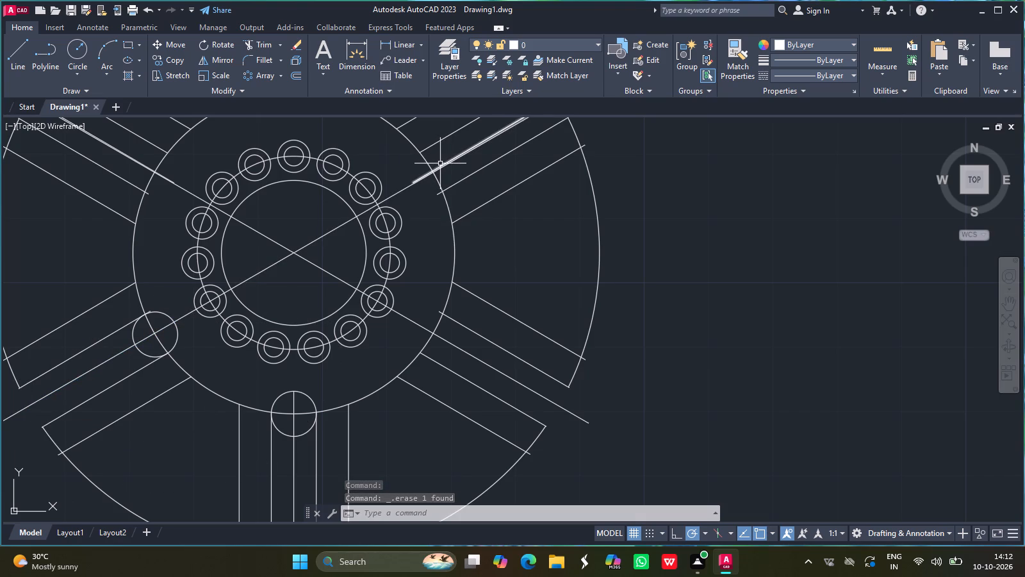
pyautogui.click(440, 163)
pyautogui.press('Delete')
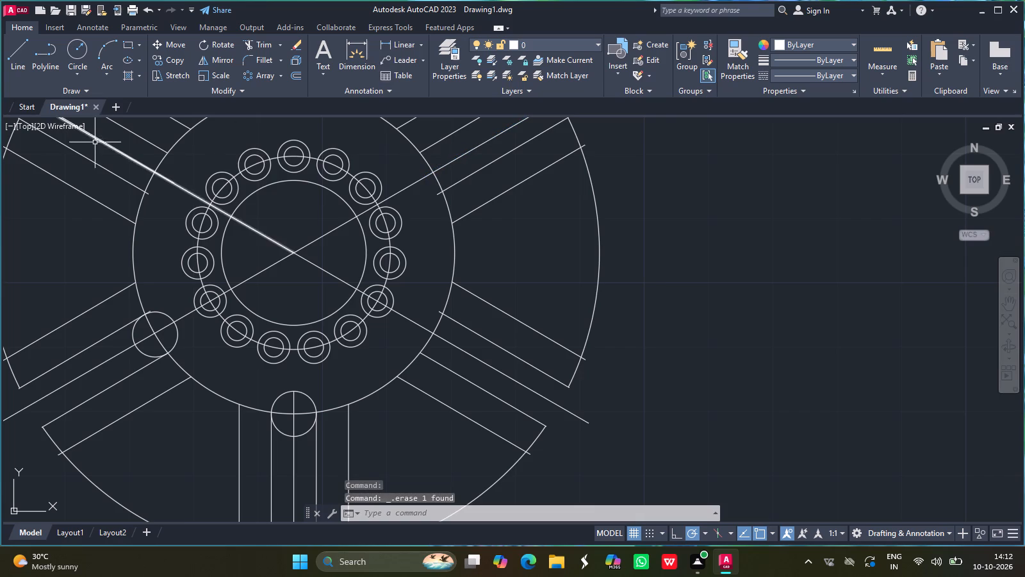
pyautogui.keyDown('ctrl'); pyautogui.scroll(4, 105, 155); pyautogui.keyUp('ctrl')
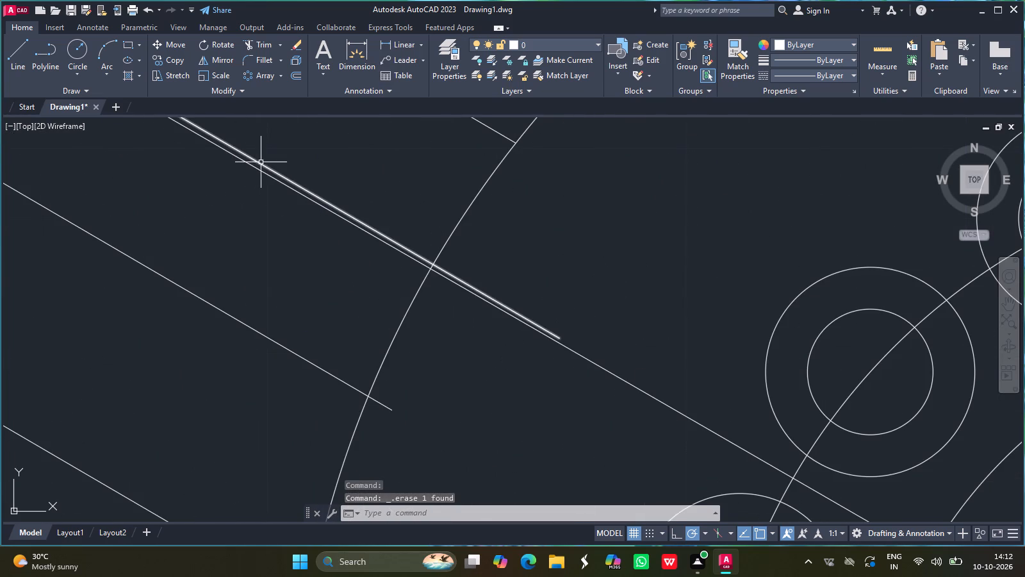
pyautogui.click(261, 162)
pyautogui.press('Delete')
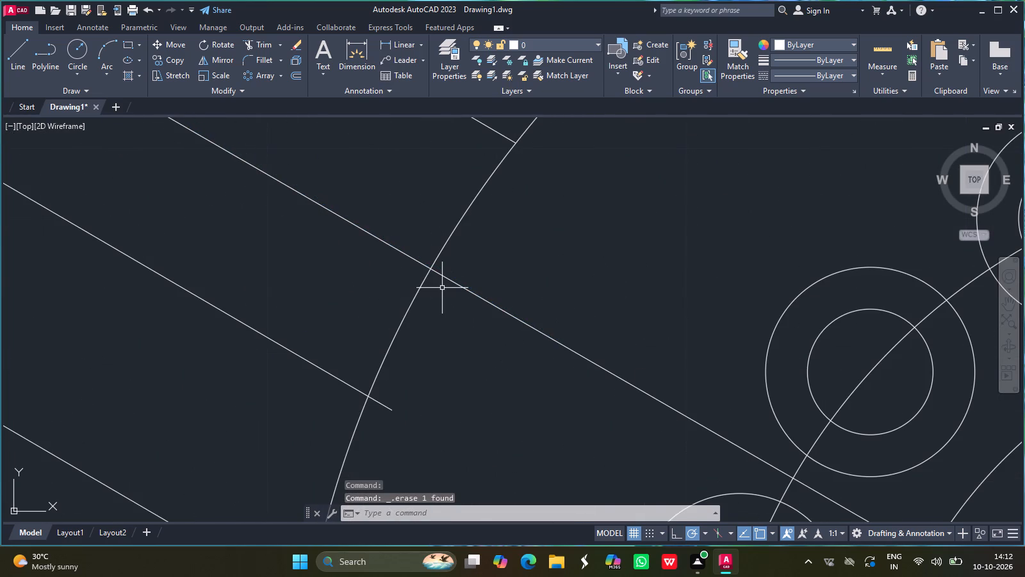
# Erase the four old parallel side lines of the upper-left slot, keeping only its centre line.
pyautogui.keyDown('ctrl'); pyautogui.scroll(-5, 443, 288); pyautogui.keyUp('ctrl')
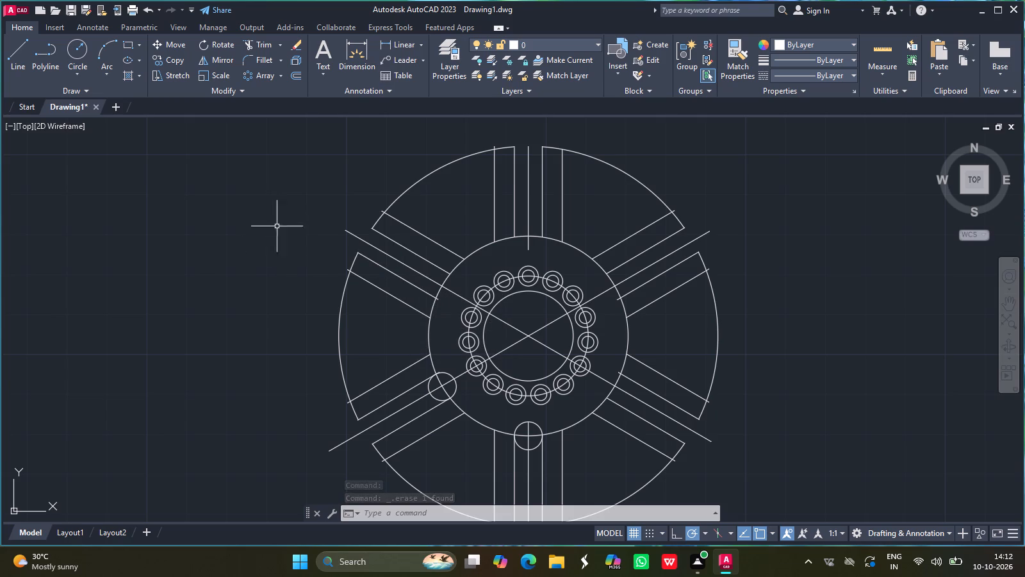
pyautogui.moveTo(402, 278); pyautogui.dragTo(416, 255)
pyautogui.moveTo(416, 255); pyautogui.dragTo(423, 231)
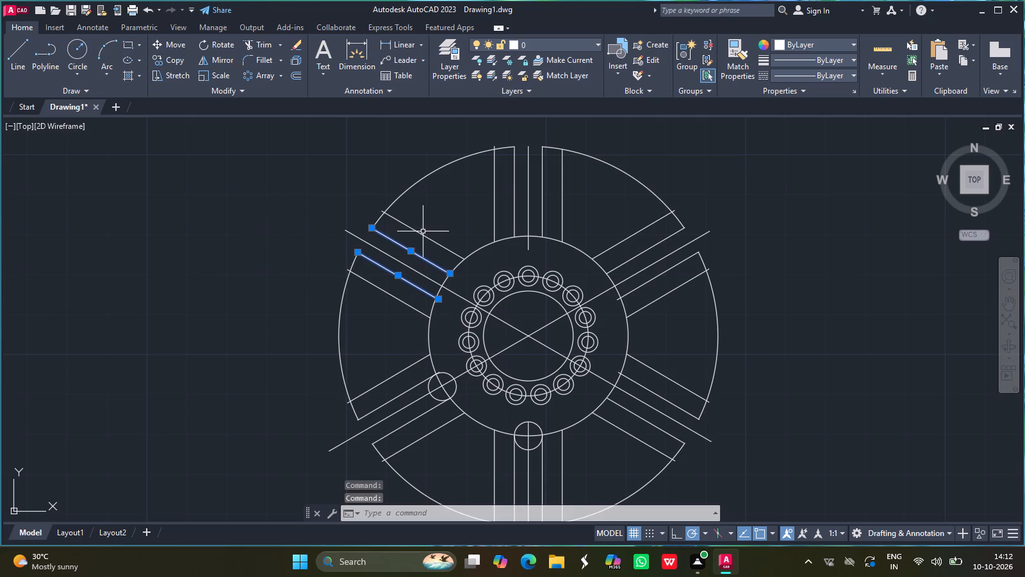
pyautogui.moveTo(423, 231); pyautogui.dragTo(423, 234)
pyautogui.click(423, 234)
pyautogui.click(391, 295)
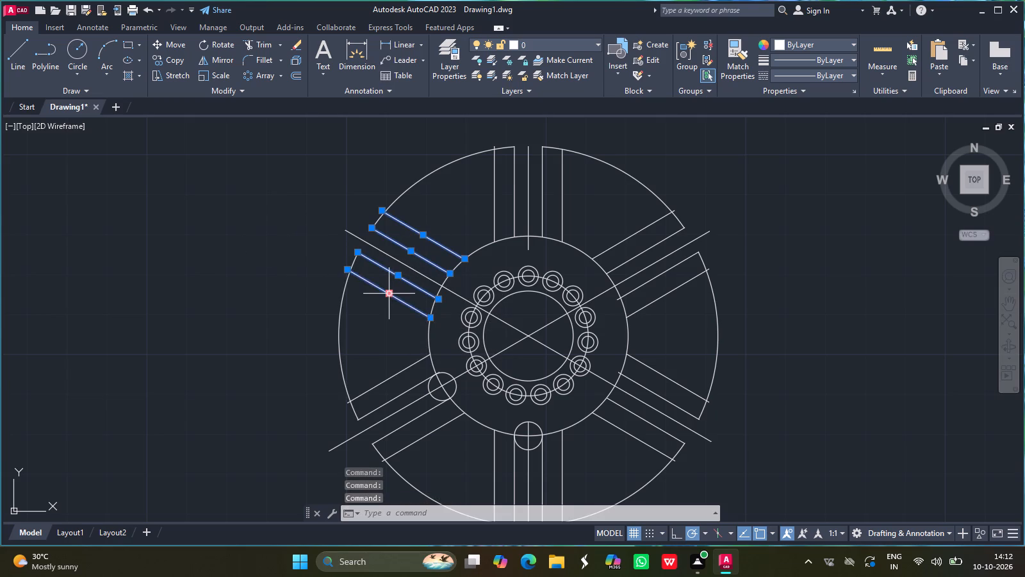
pyautogui.press('Delete')
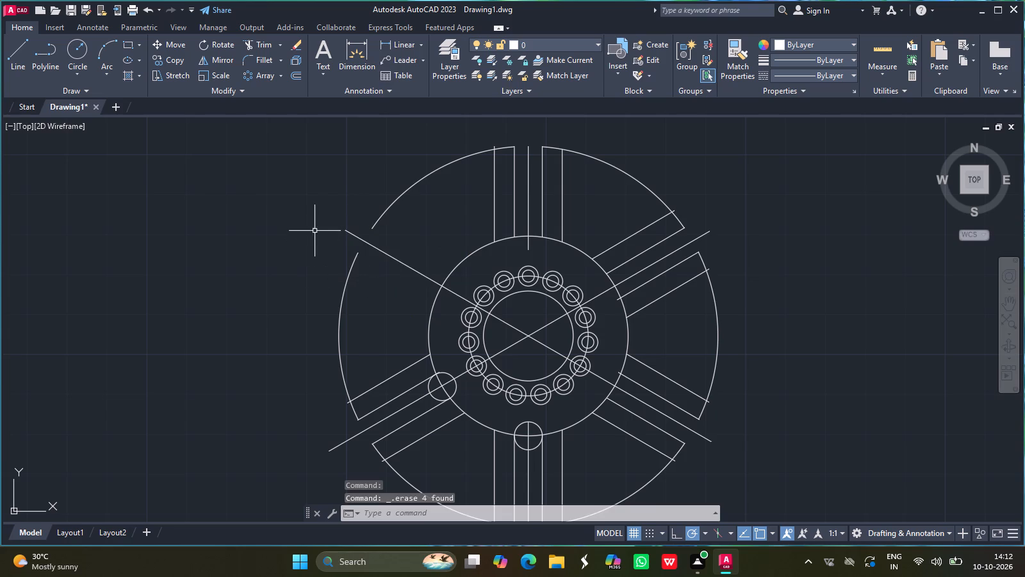
# Offset the upper-left slot's centre line by 3.5 to both sides.
pyautogui.click(293, 76)
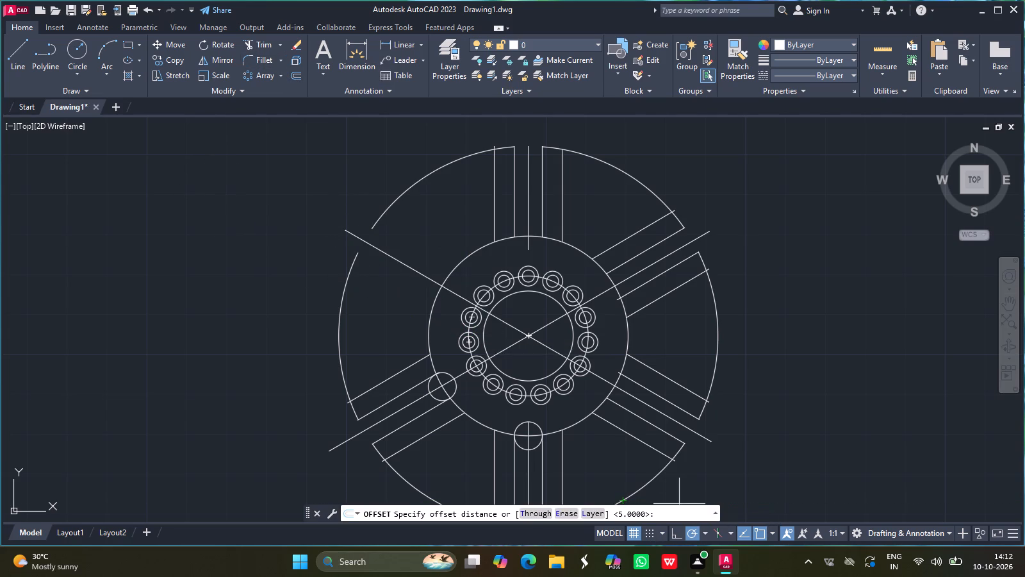
pyautogui.click(675, 513)
pyautogui.write('3.5')
pyautogui.press('Return')
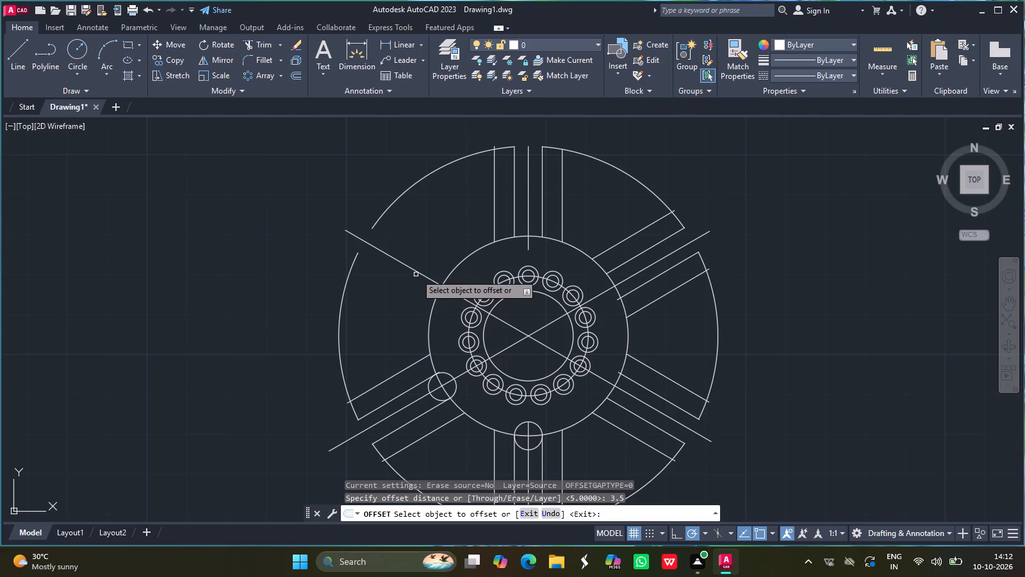
pyautogui.moveTo(413, 269); pyautogui.dragTo(425, 262)
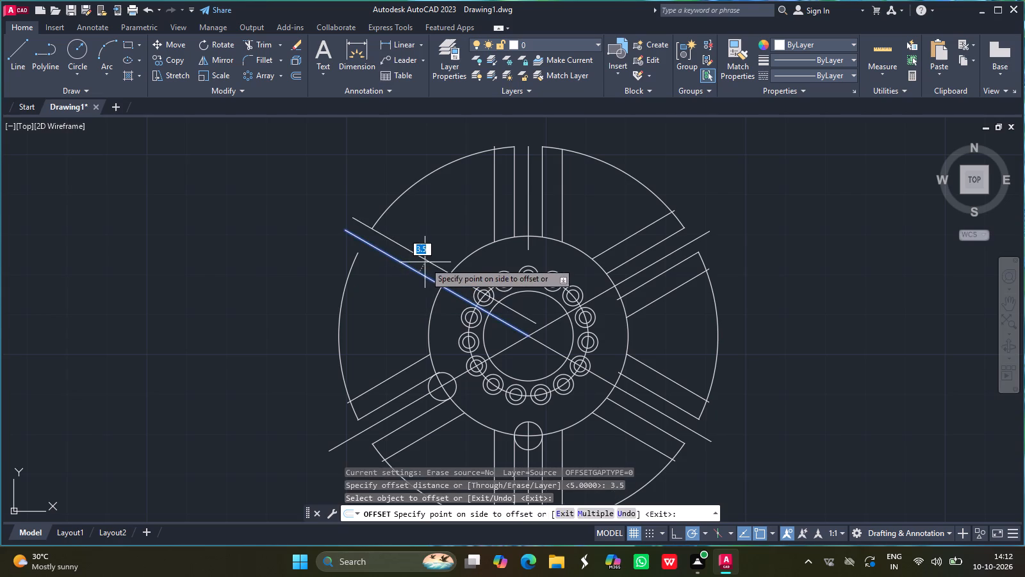
pyautogui.moveTo(425, 262); pyautogui.dragTo(417, 269)
pyautogui.moveTo(417, 269); pyautogui.dragTo(404, 296)
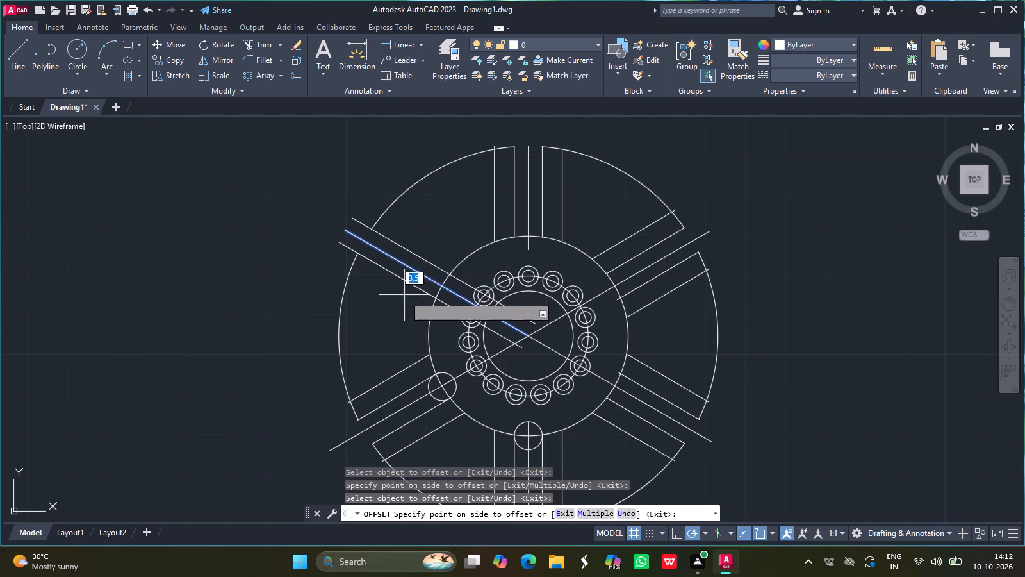
pyautogui.click(404, 296)
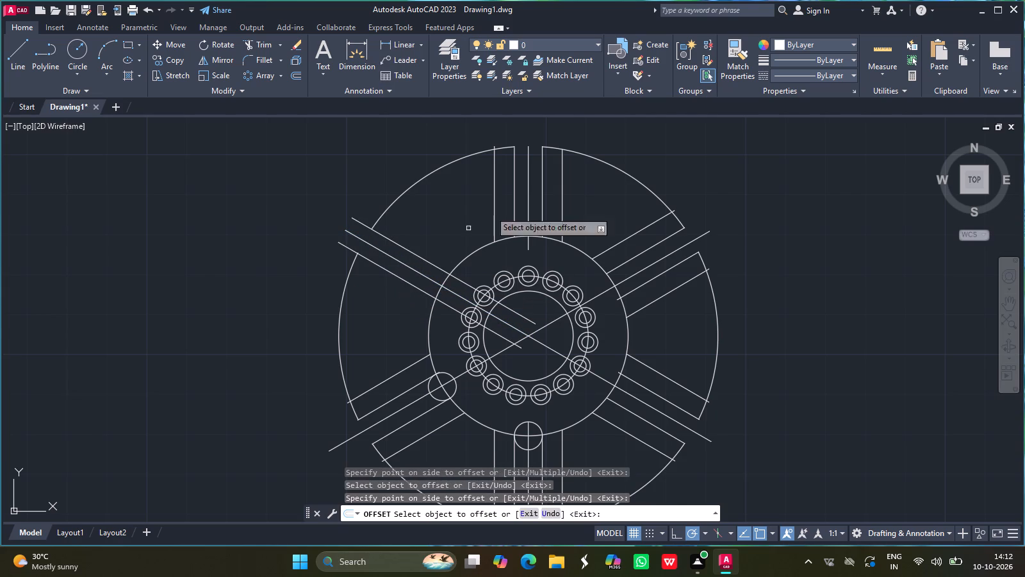
# Offset the top slot's vertical centre line by 3.5 to both sides.
pyautogui.moveTo(529, 176); pyautogui.dragTo(563, 185)
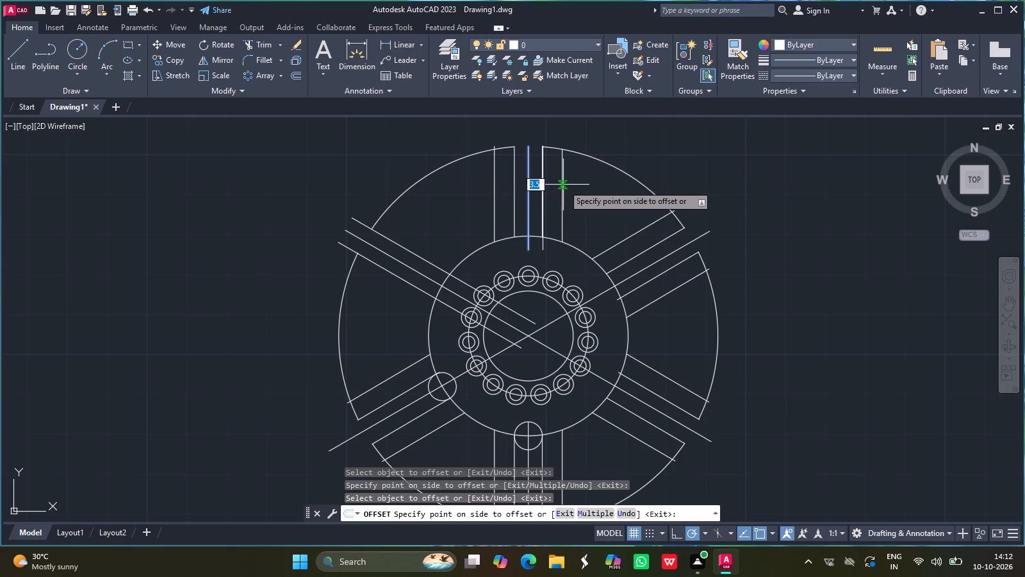
pyautogui.moveTo(563, 185); pyautogui.dragTo(564, 185)
pyautogui.click(564, 185)
pyautogui.moveTo(528, 182); pyautogui.dragTo(501, 190)
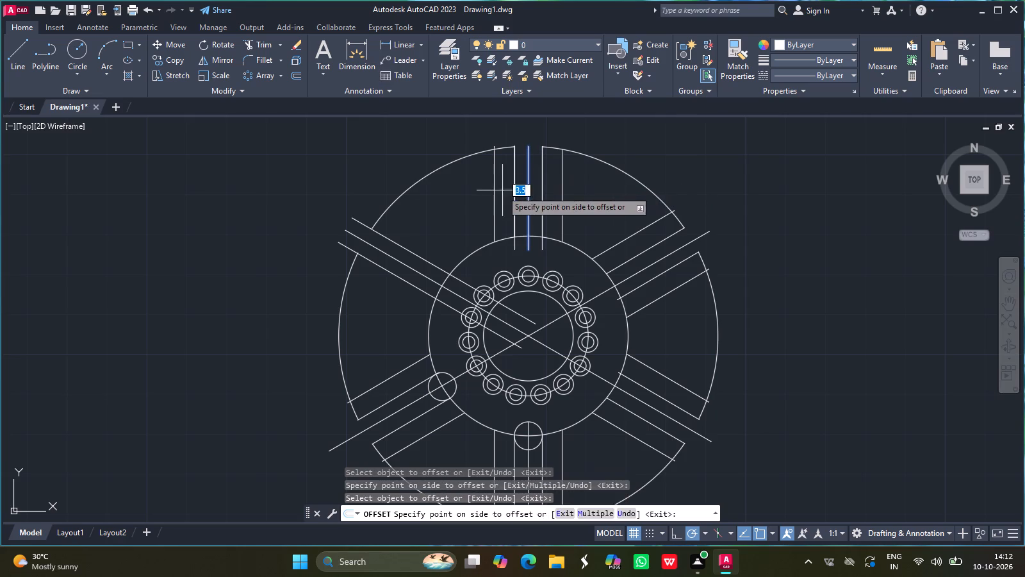
pyautogui.moveTo(501, 190); pyautogui.dragTo(500, 191)
pyautogui.moveTo(500, 191); pyautogui.dragTo(558, 180)
# Offset the upper-right slot's centre line by 3.5 to both sides.
pyautogui.keyDown('ctrl'); pyautogui.scroll(2, 558, 180); pyautogui.keyUp('ctrl')
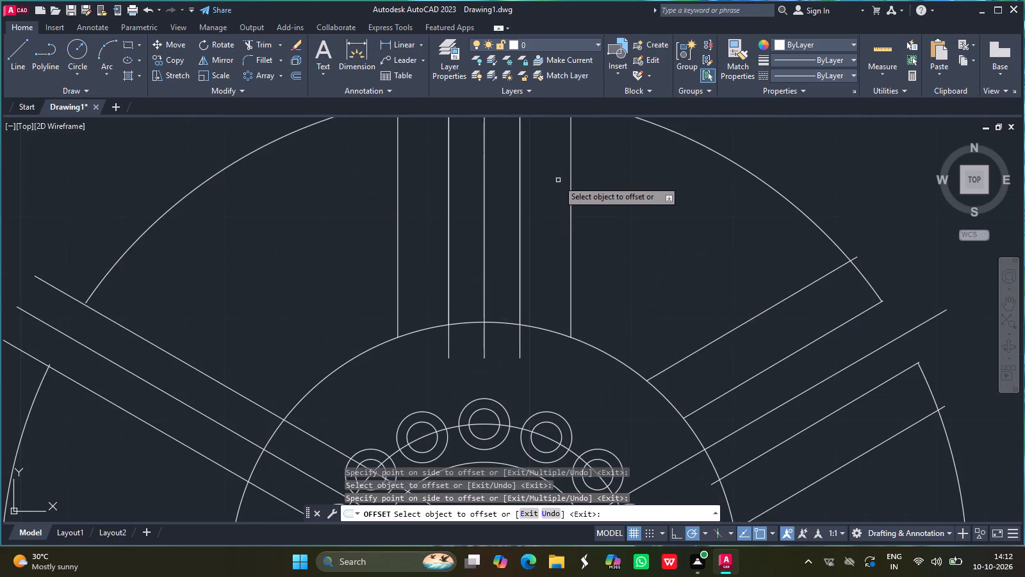
pyautogui.keyDown('ctrl'); pyautogui.scroll(-2, 558, 180); pyautogui.keyUp('ctrl')
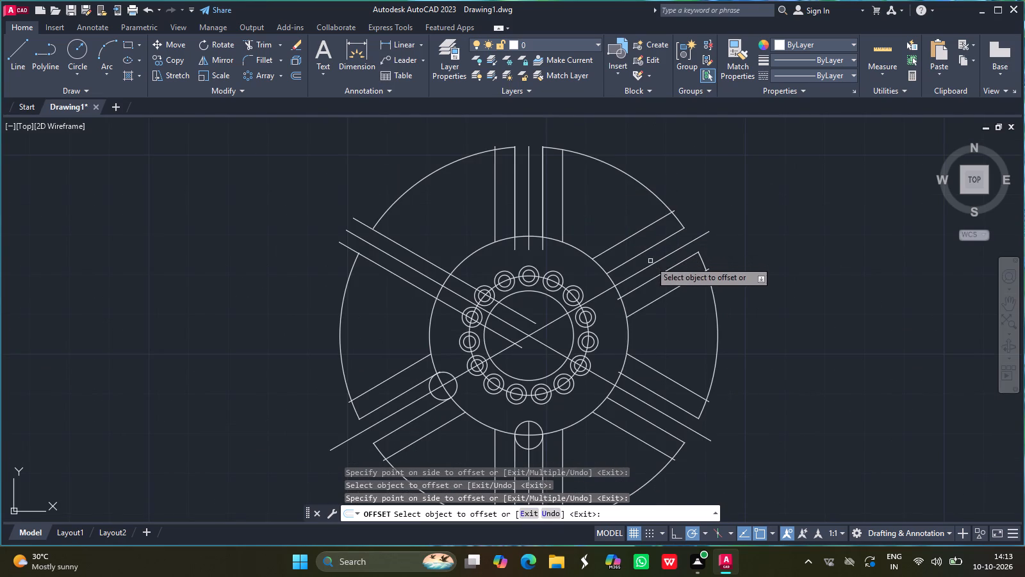
pyautogui.moveTo(650, 264); pyautogui.dragTo(641, 252)
pyautogui.click(641, 252)
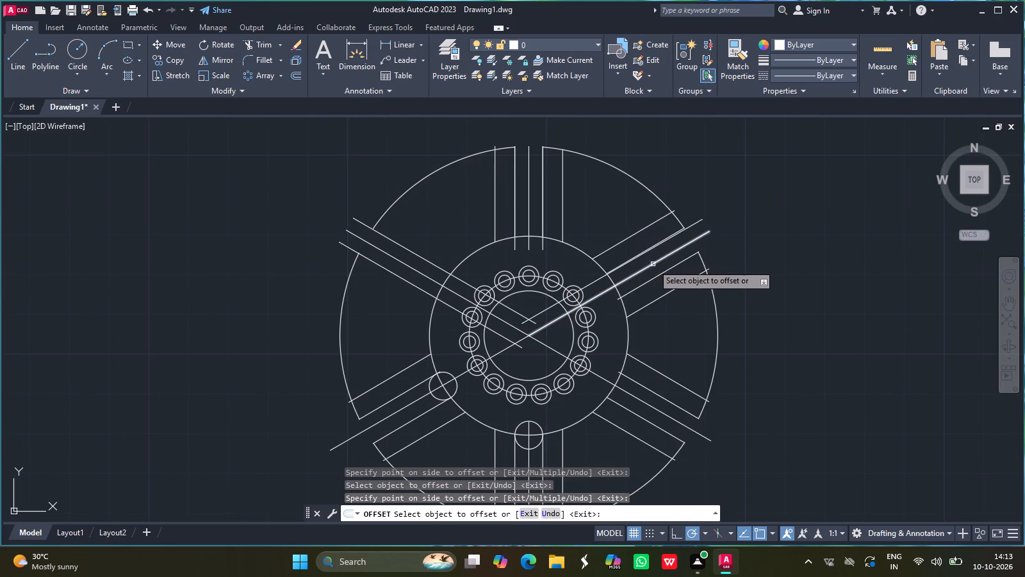
pyautogui.moveTo(654, 265); pyautogui.dragTo(671, 296)
pyautogui.click(671, 296)
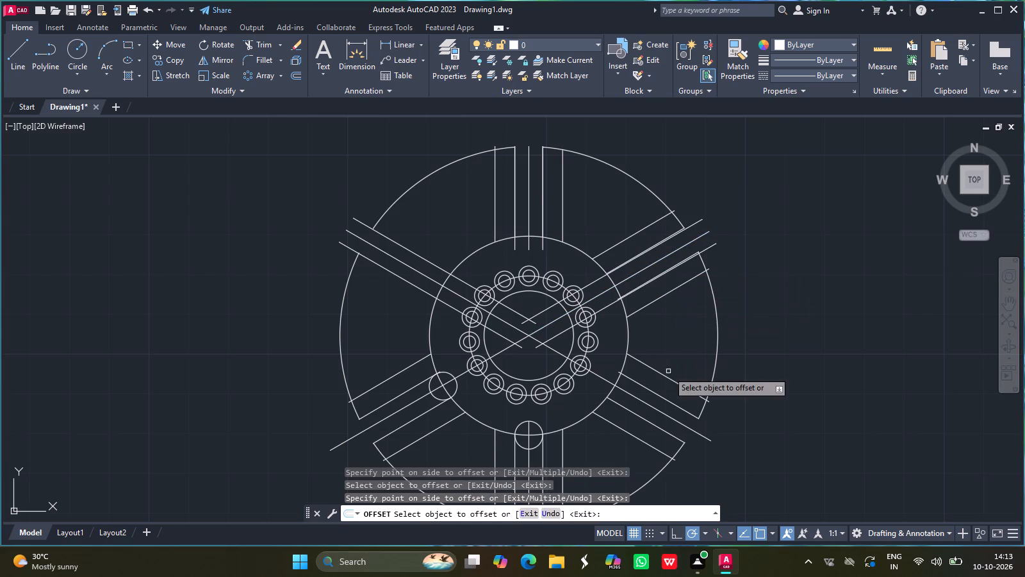
# Offset the lower-right slot's centre line by 3.5 to both sides.
pyautogui.moveTo(640, 398); pyautogui.dragTo(663, 380)
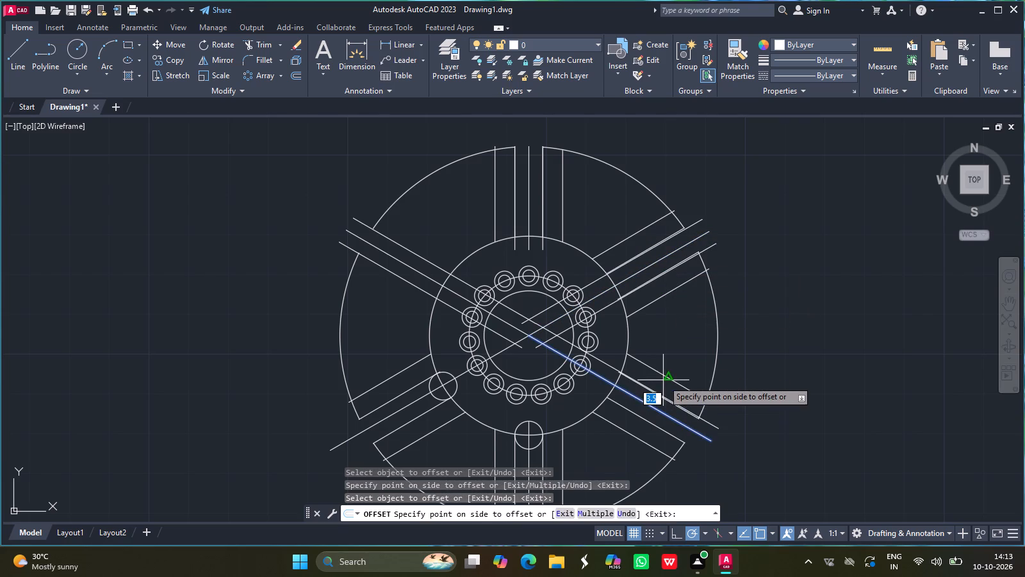
pyautogui.moveTo(663, 380); pyautogui.dragTo(664, 380)
pyautogui.moveTo(664, 380); pyautogui.dragTo(643, 403)
pyautogui.moveTo(643, 403); pyautogui.dragTo(631, 427)
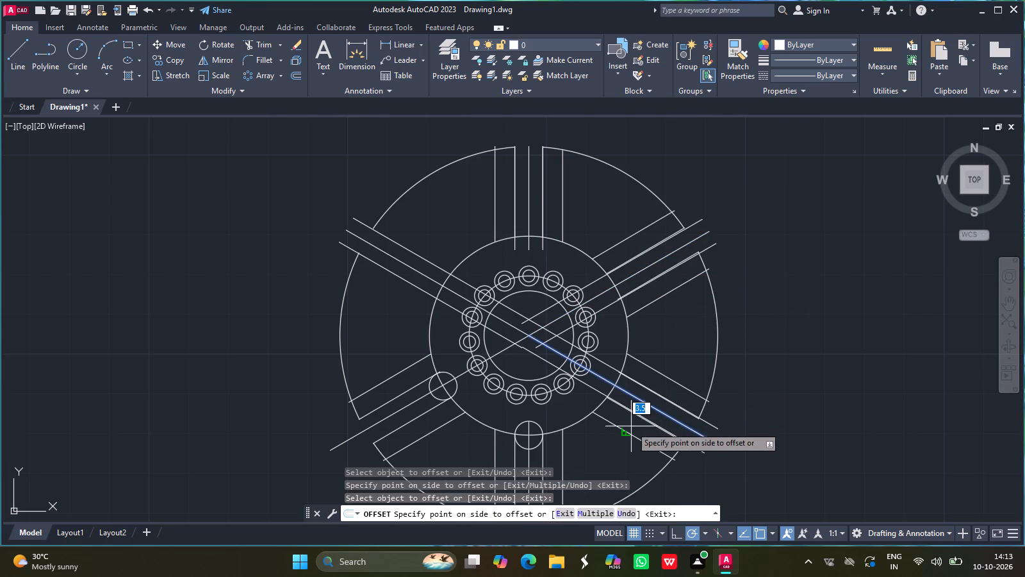
pyautogui.moveTo(631, 427); pyautogui.dragTo(630, 429)
pyautogui.click(630, 429)
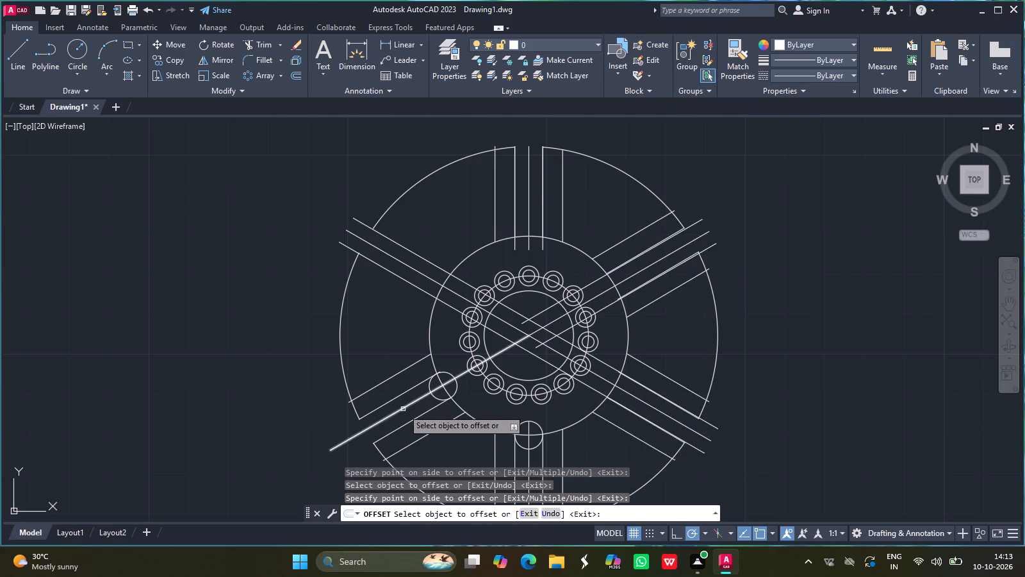
# Offset the lower-left slot's centre line by 3.5 to both sides and finish the Offset command.
pyautogui.moveTo(403, 409); pyautogui.dragTo(396, 394)
pyautogui.moveTo(396, 394); pyautogui.dragTo(404, 409)
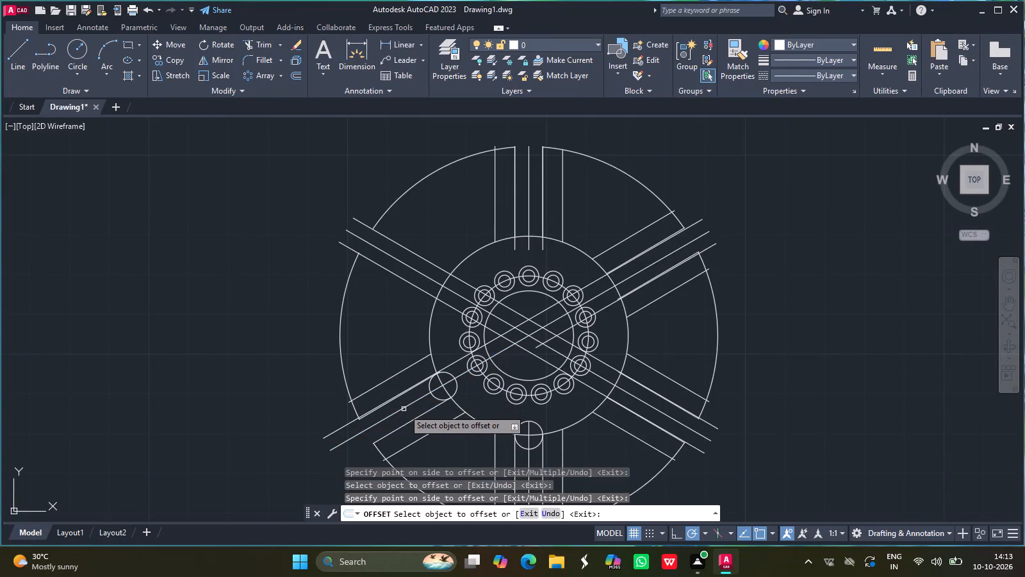
pyautogui.moveTo(404, 409); pyautogui.dragTo(417, 433)
pyautogui.click(417, 433)
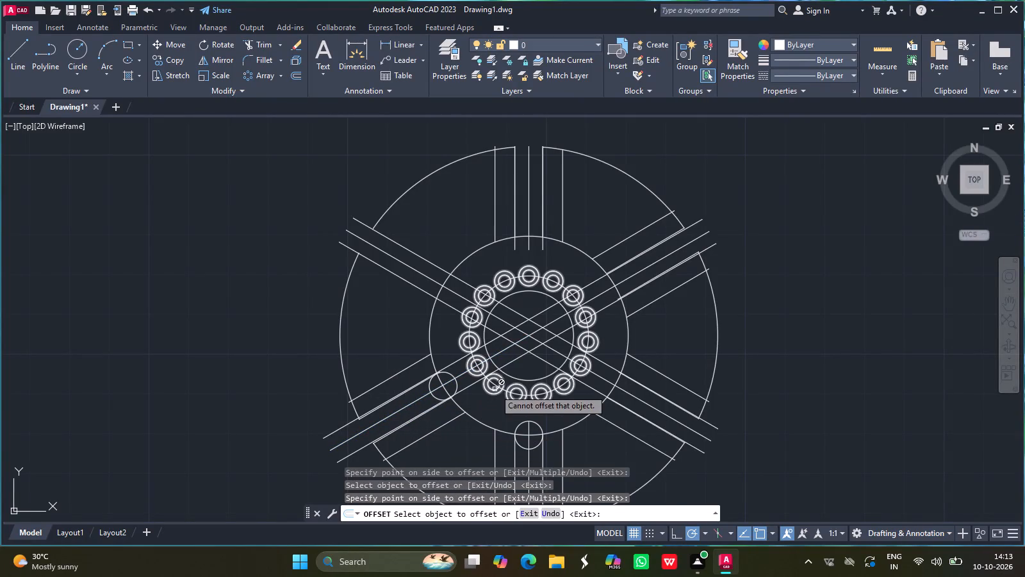
pyautogui.press('Return')
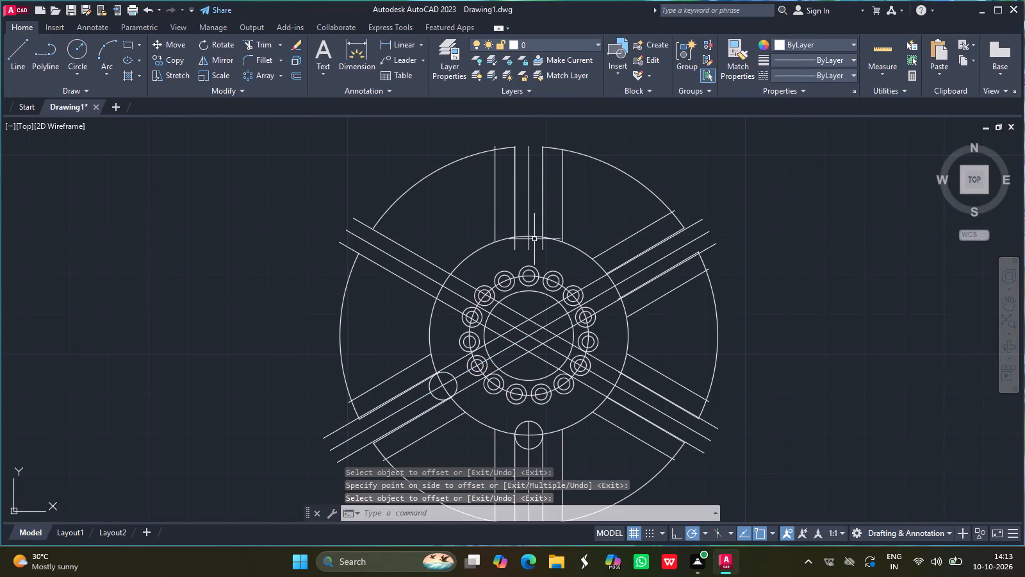
# Erase the two old, slightly misaligned inner side lines of the upper-right slot, keeping the new 3.5 offset lines.
pyautogui.keyDown('ctrl'); pyautogui.scroll(2, 610, 254); pyautogui.keyUp('ctrl')
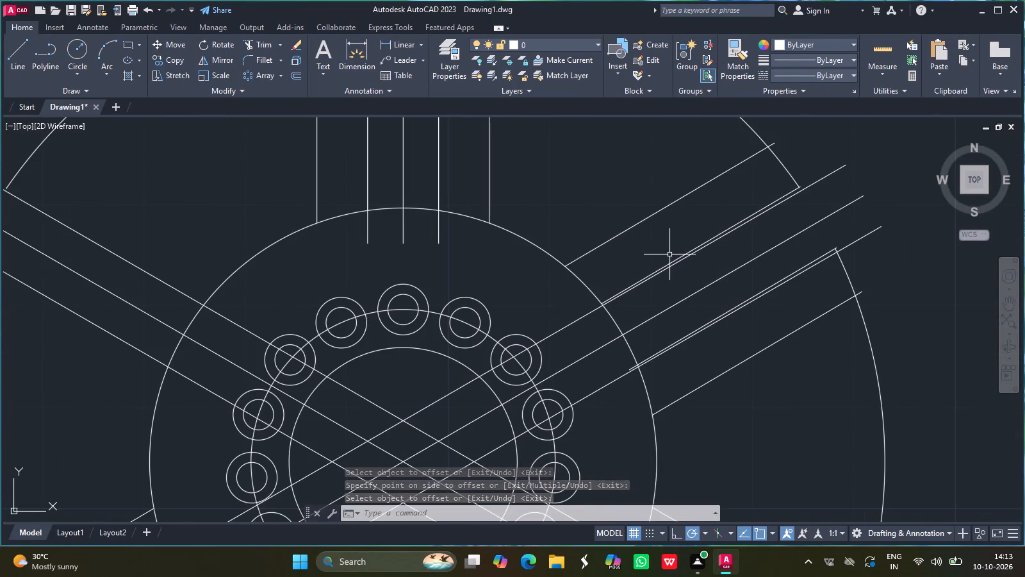
pyautogui.click(671, 262)
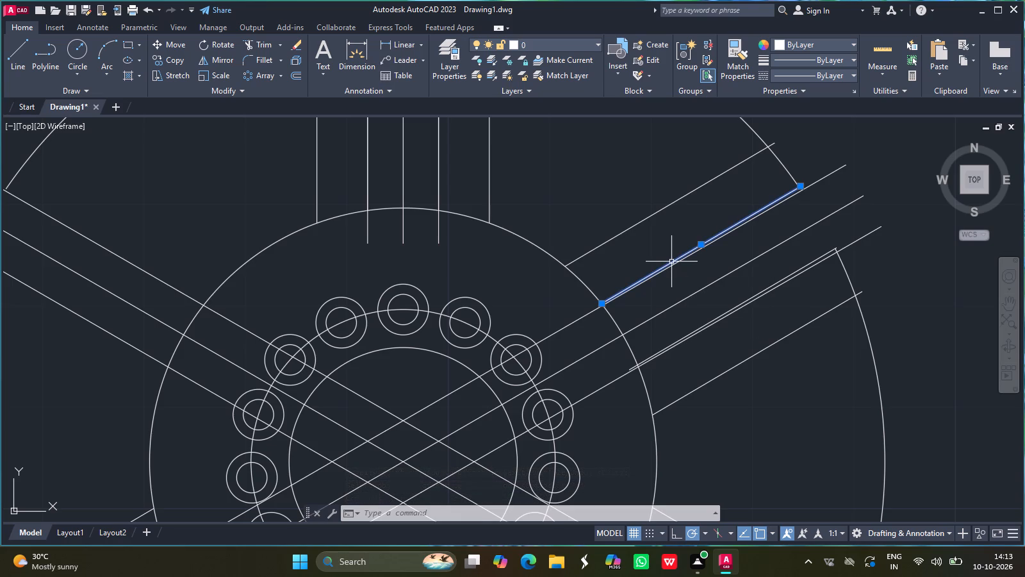
pyautogui.press('Delete')
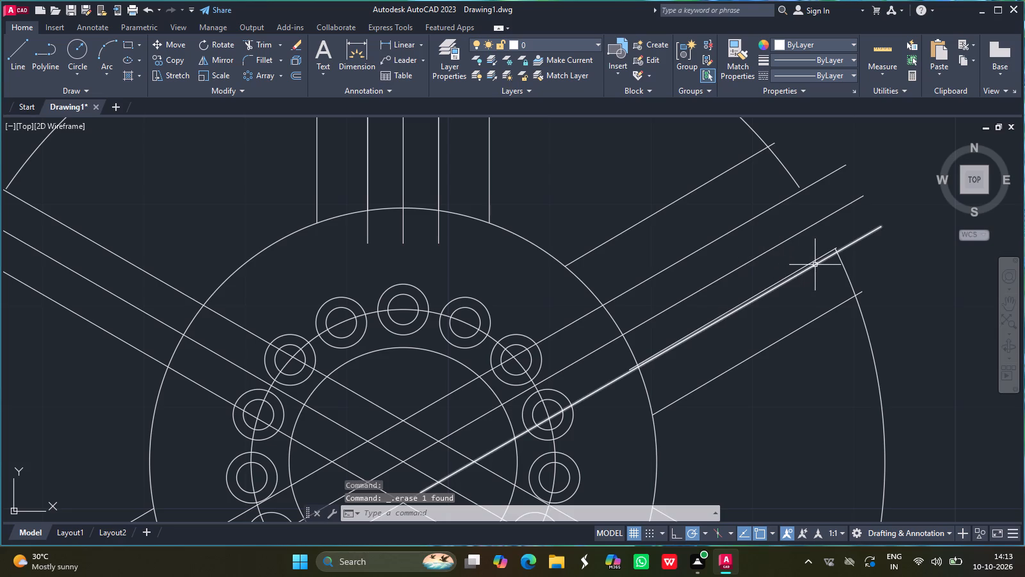
pyautogui.click(815, 258)
pyautogui.press('Delete')
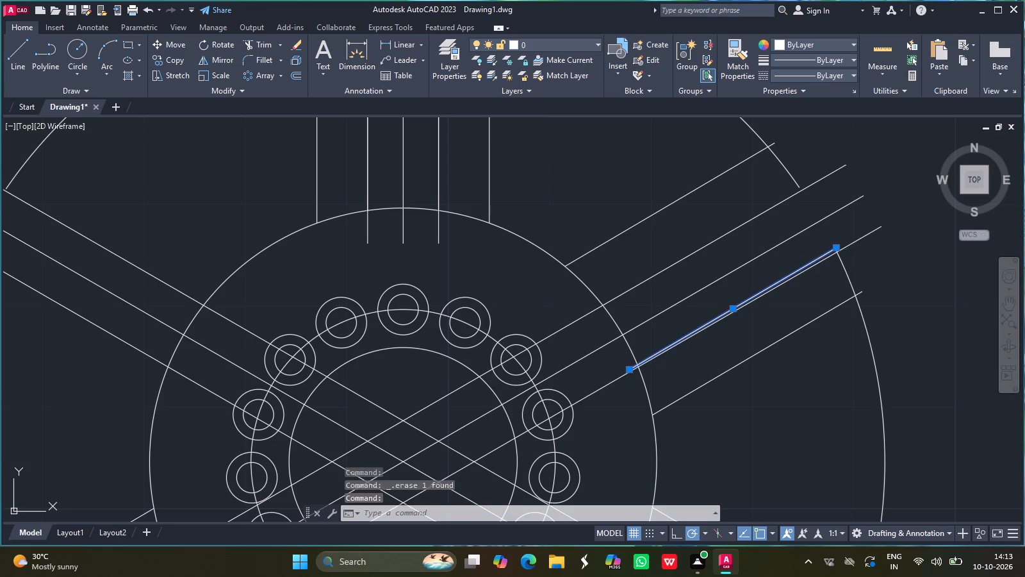
# Erase the two longer inner side lines of the top slot that run past the hub circle, keeping its centre line.
pyautogui.keyDown('ctrl'); pyautogui.scroll(-2, 482, 201); pyautogui.keyUp('ctrl')
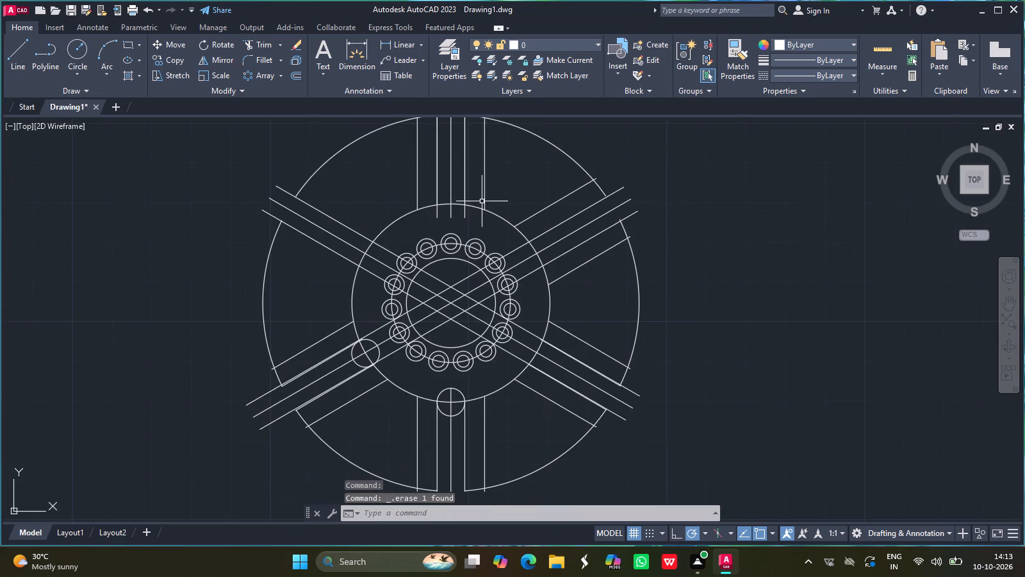
pyautogui.click(436, 171)
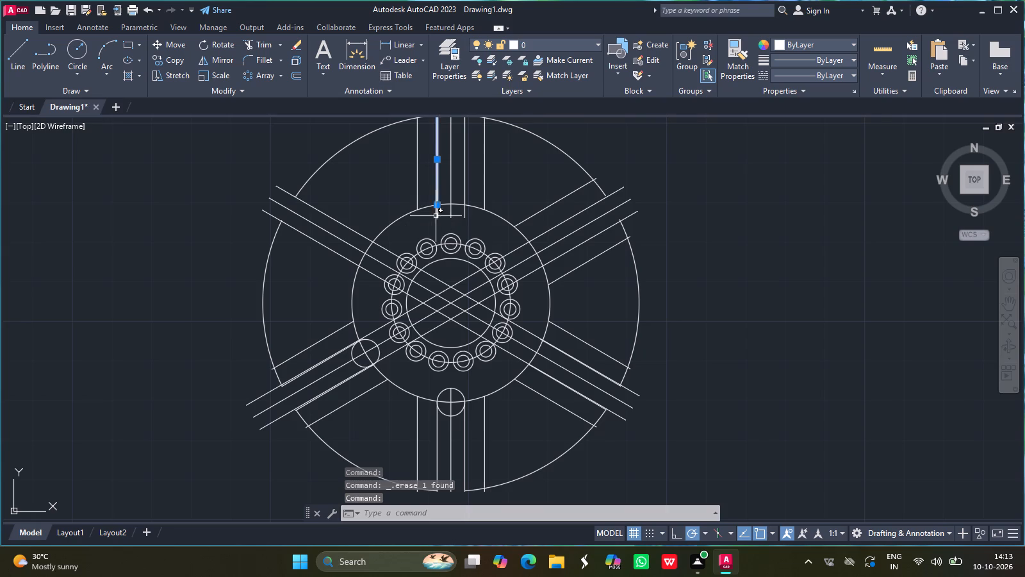
pyautogui.click(437, 215)
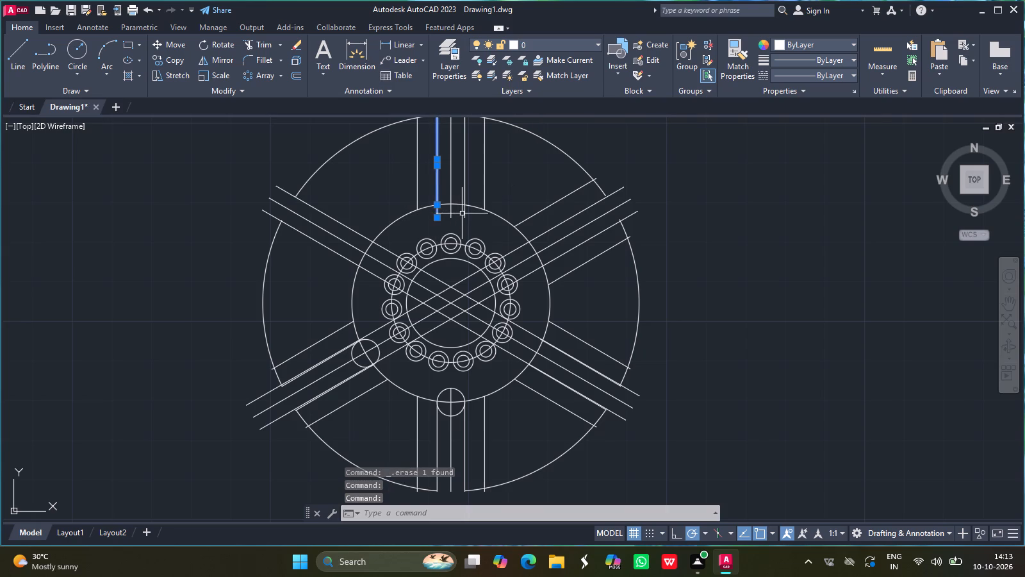
pyautogui.press('Escape')
pyautogui.moveTo(436, 216); pyautogui.dragTo(452, 215)
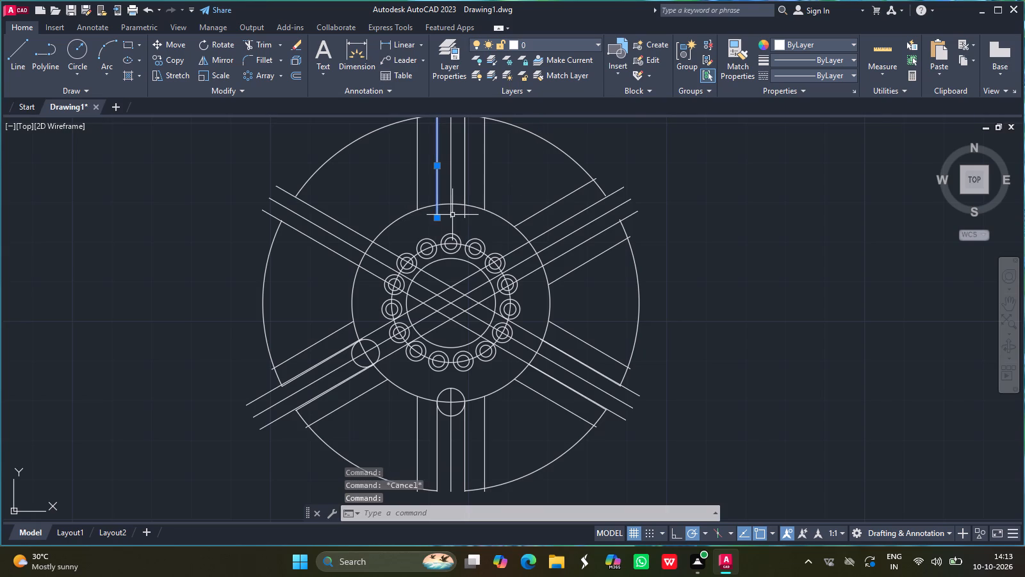
pyautogui.moveTo(452, 215); pyautogui.dragTo(463, 215)
pyautogui.click(463, 215)
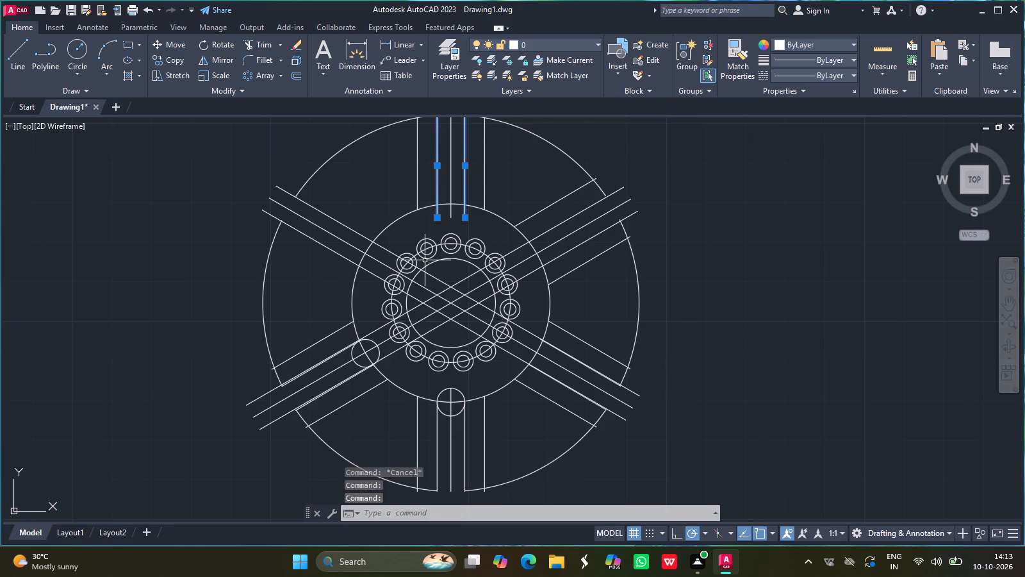
pyautogui.press('Delete')
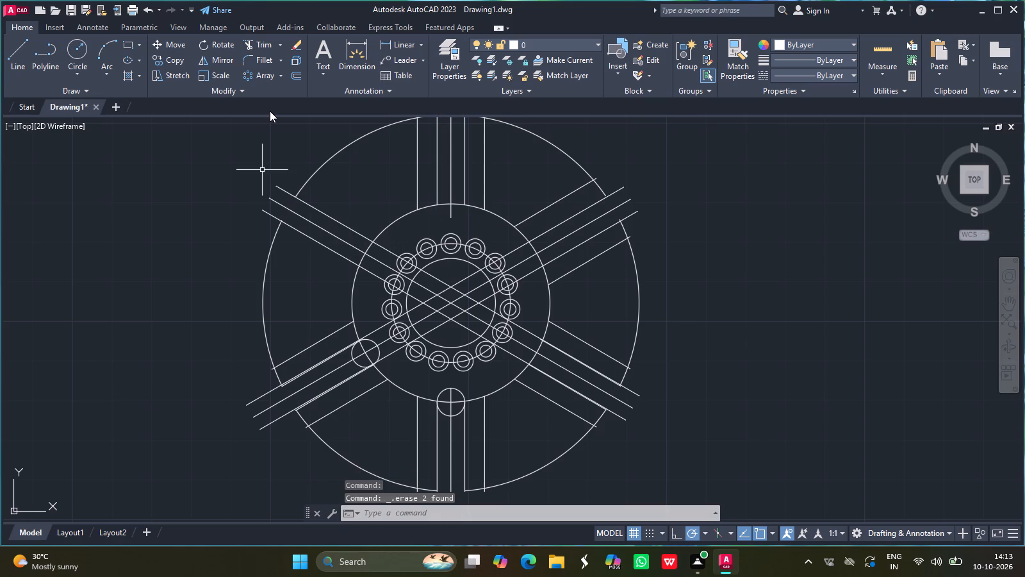
pyautogui.click(256, 44)
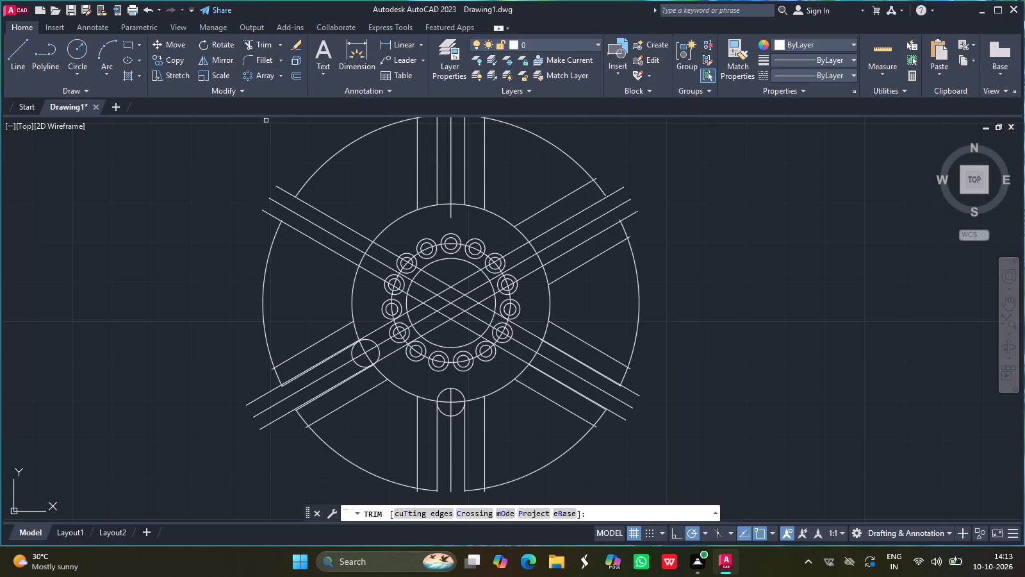
pyautogui.press('Escape')
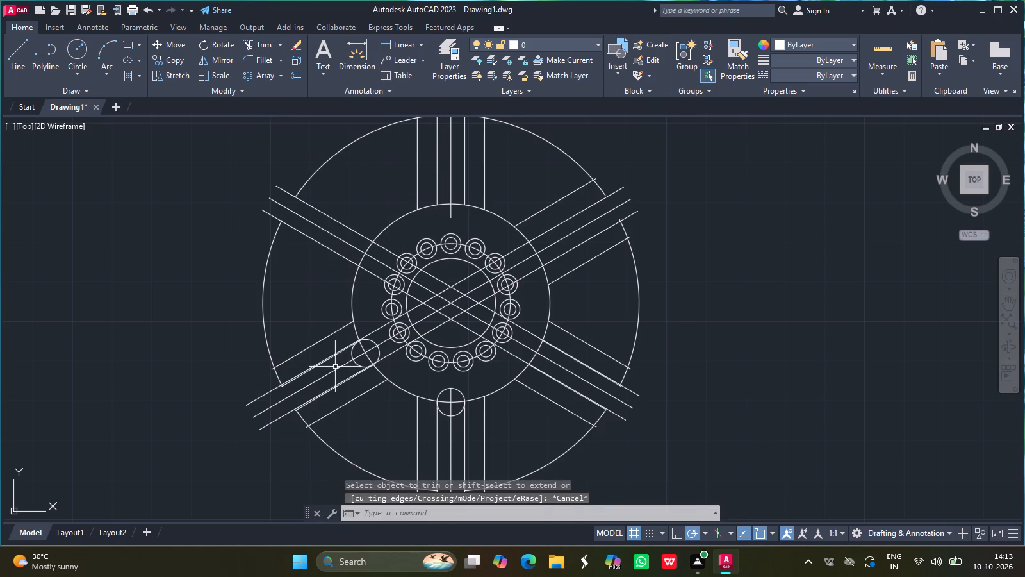
# Erase one of each doubled inner side line of the lower-left slot: the long upper one and the short lower one.
pyautogui.keyDown('ctrl'); pyautogui.scroll(2, 335, 367); pyautogui.keyUp('ctrl')
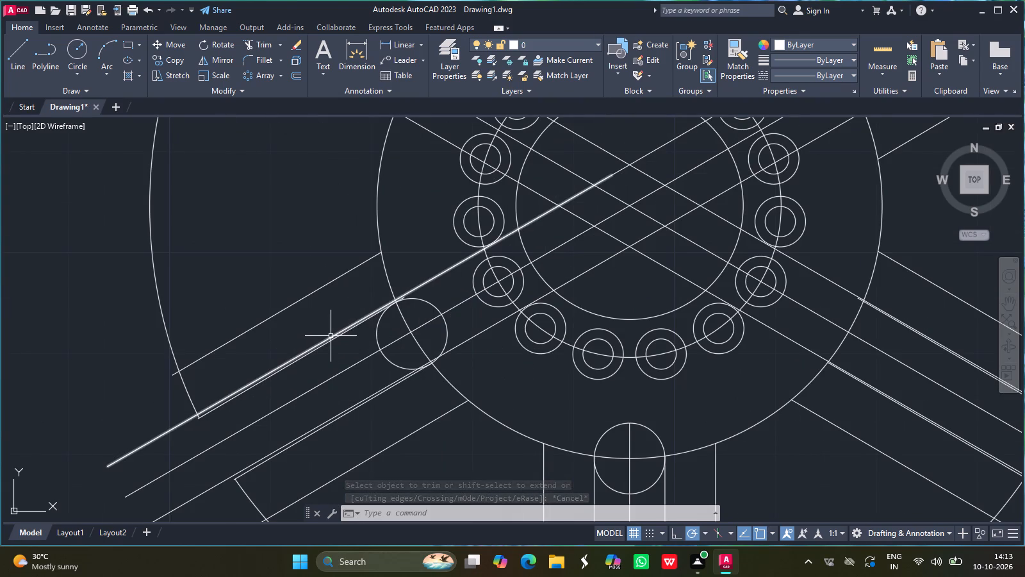
pyautogui.click(331, 340)
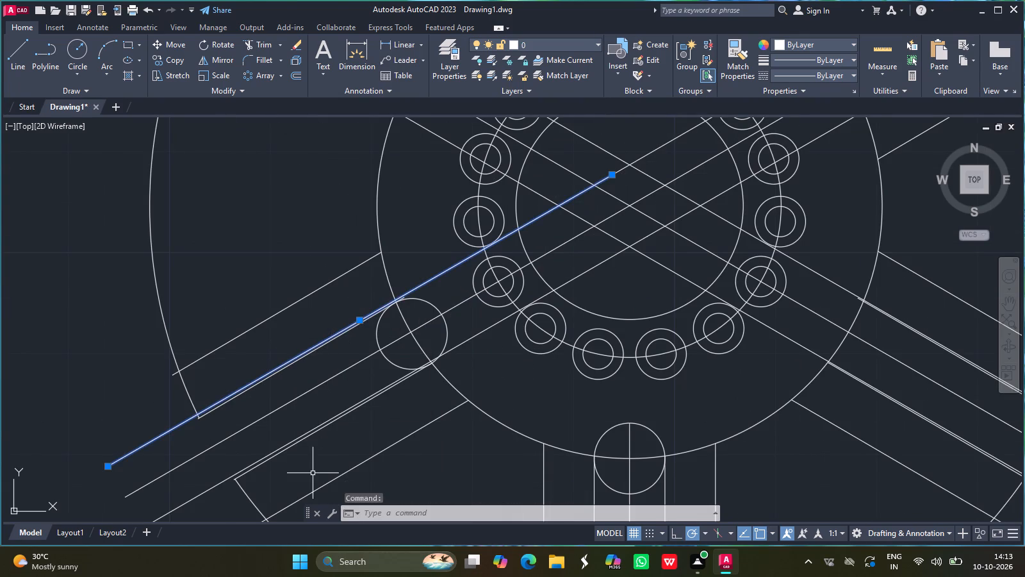
pyautogui.click(295, 445)
pyautogui.press('Delete')
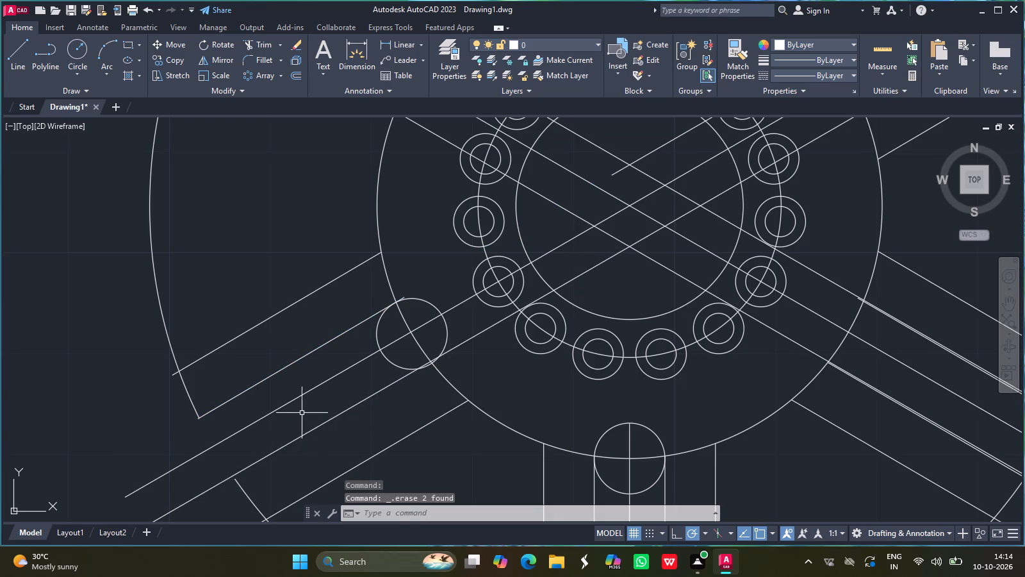
# Erase the circle at the lower-left slot's inner end on the hub circle.
pyautogui.keyDown('ctrl'); pyautogui.scroll(-1, 308, 412); pyautogui.keyUp('ctrl')
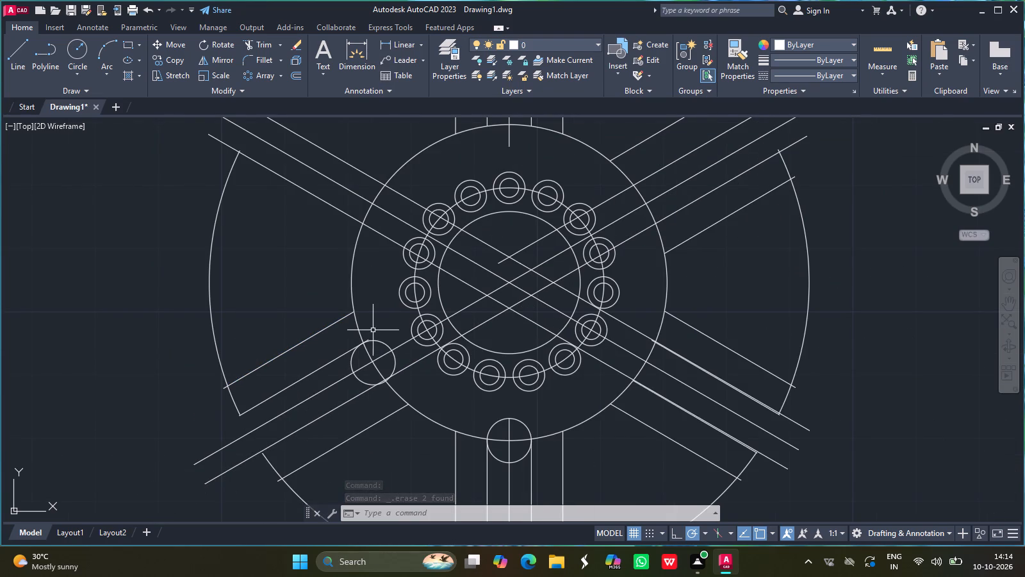
pyautogui.click(376, 340)
pyautogui.press('Delete')
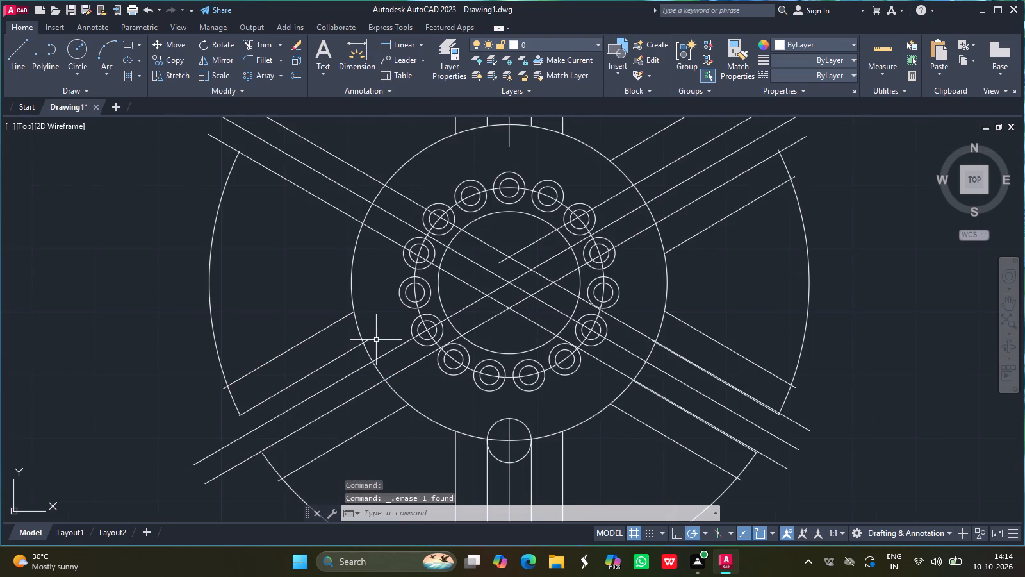
# Erase the two short, slightly misaligned inner side lines of the lower-right slot, keeping the long 3.5 offset lines.
pyautogui.keyDown('ctrl'); pyautogui.scroll(1, 680, 356); pyautogui.keyUp('ctrl')
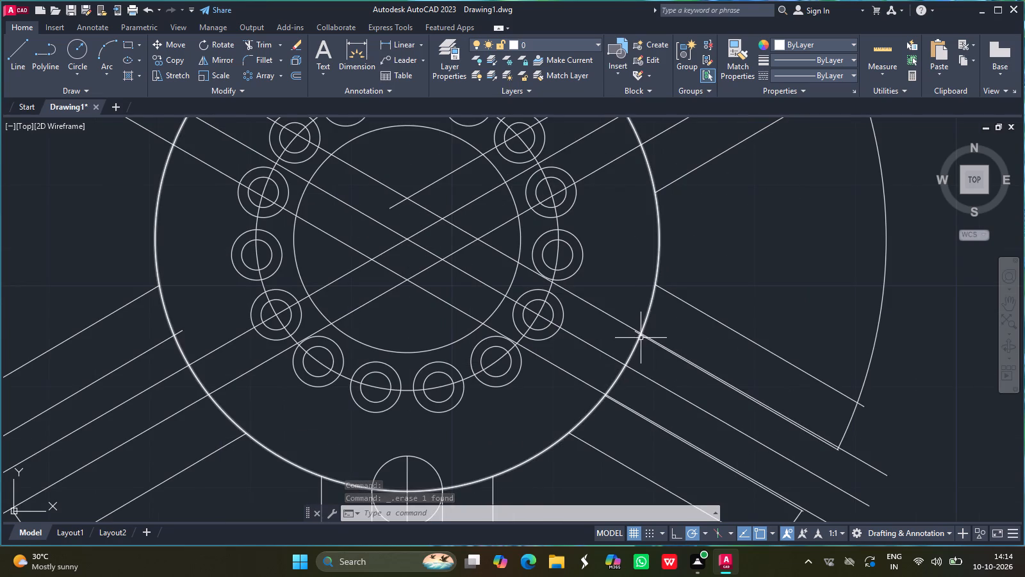
pyautogui.click(646, 339)
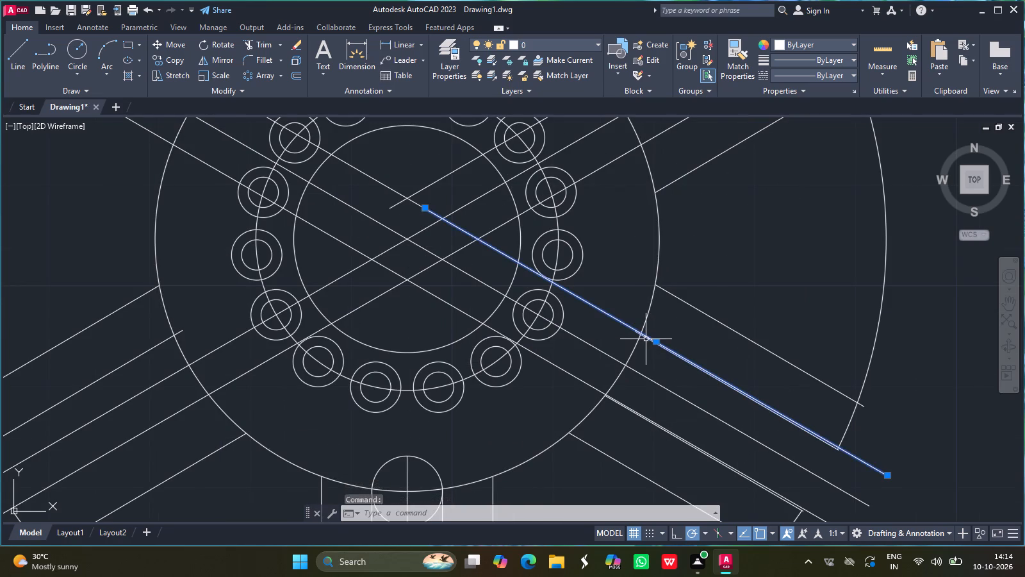
pyautogui.press('Escape')
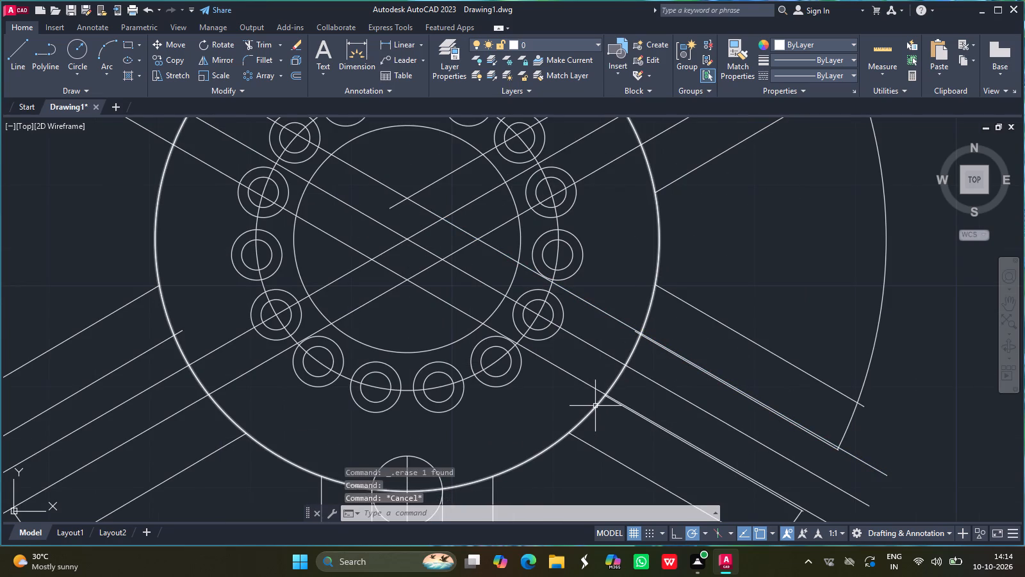
pyautogui.keyDown('ctrl'); pyautogui.scroll(1, 705, 353); pyautogui.keyUp('ctrl')
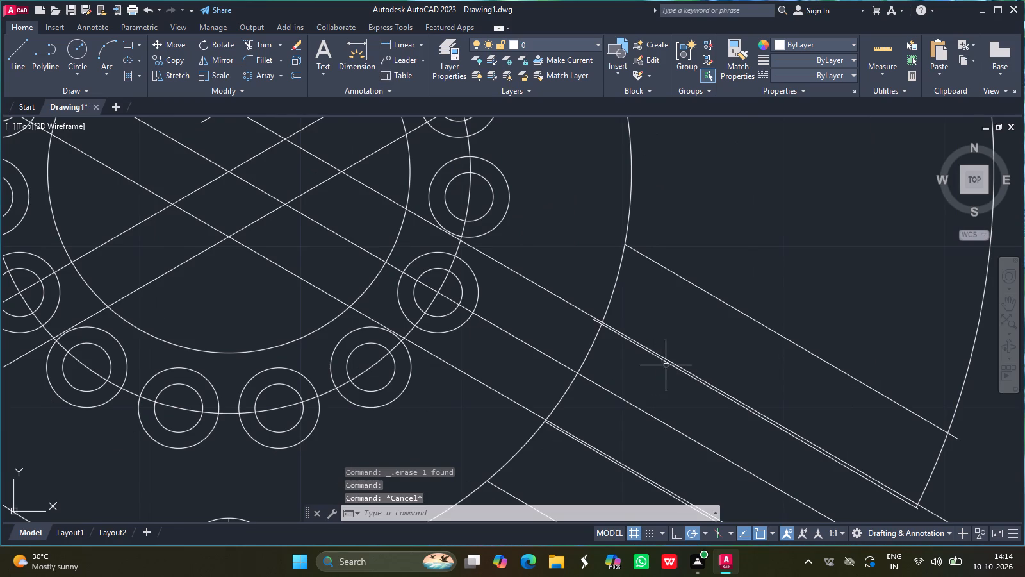
pyautogui.click(669, 365)
pyautogui.press('Delete')
pyautogui.keyDown('ctrl'); pyautogui.scroll(-2, 669, 365); pyautogui.keyUp('ctrl')
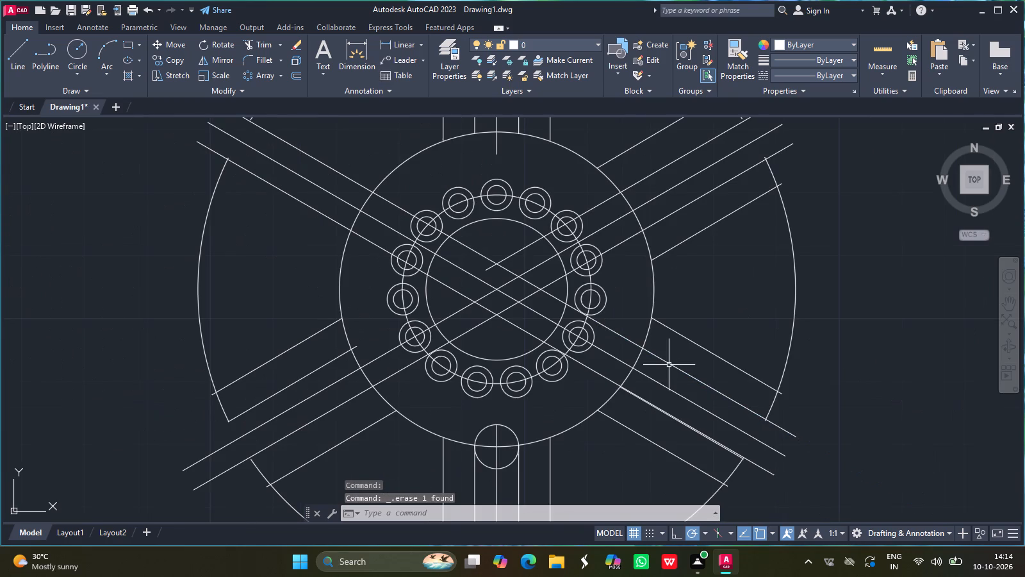
pyautogui.keyDown('ctrl'); pyautogui.scroll(4, 653, 409); pyautogui.keyUp('ctrl')
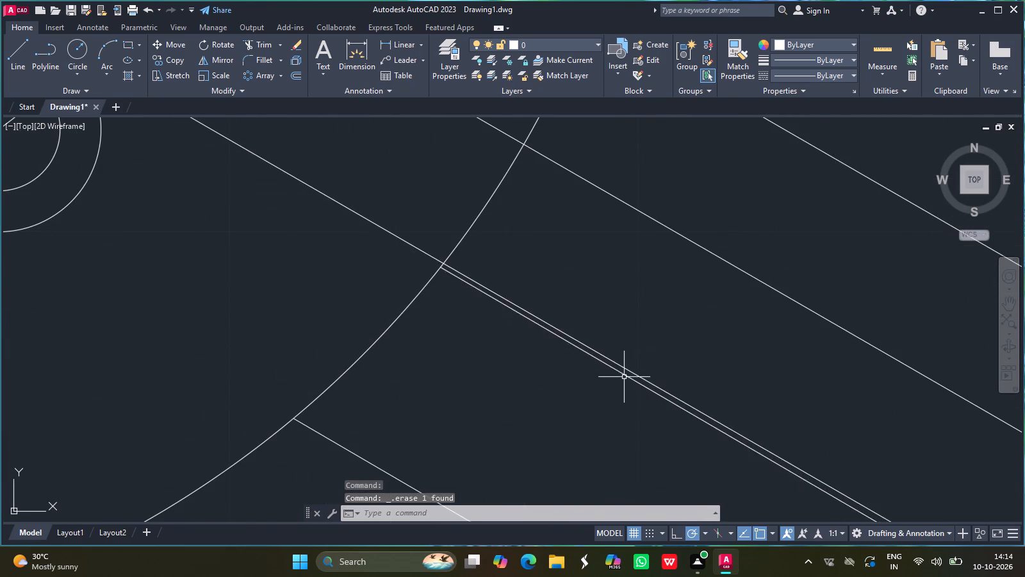
pyautogui.click(634, 381)
pyautogui.press('Delete')
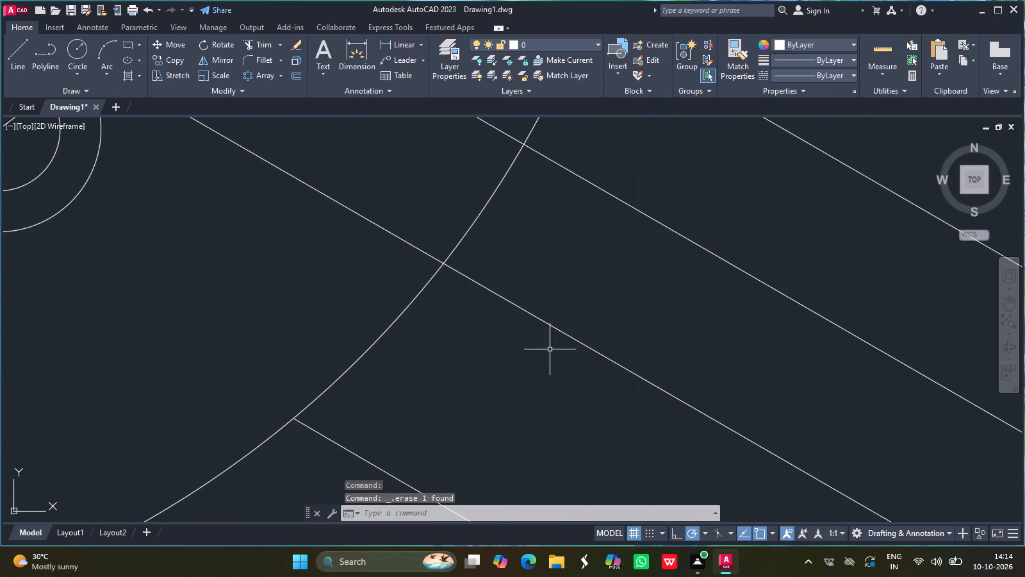
pyautogui.keyDown('ctrl'); pyautogui.scroll(-5, 416, 317); pyautogui.keyUp('ctrl')
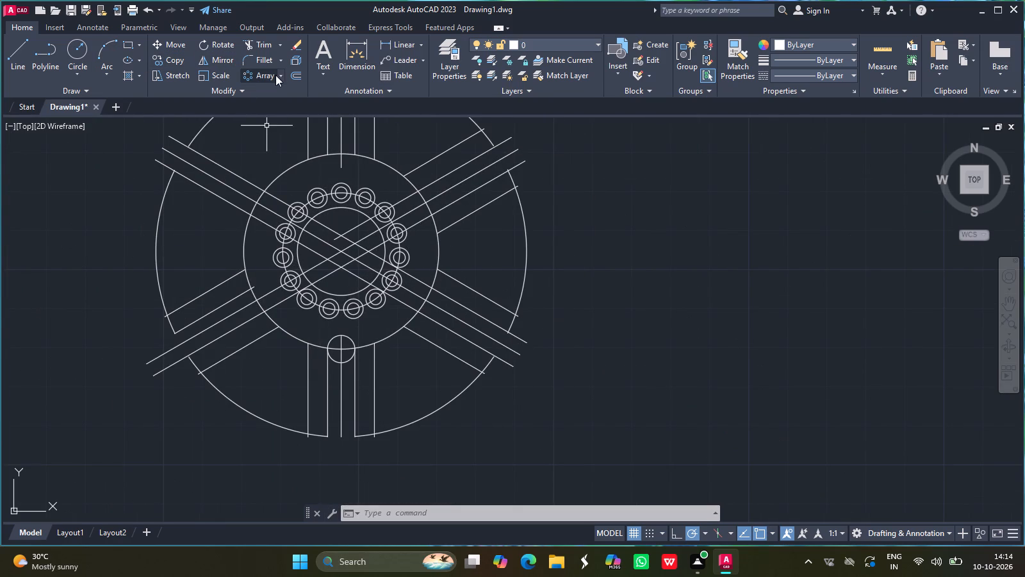
# Polar-array the circle at the bottom slot's inner end about the part's centre, with six items in total.
pyautogui.click(259, 76)
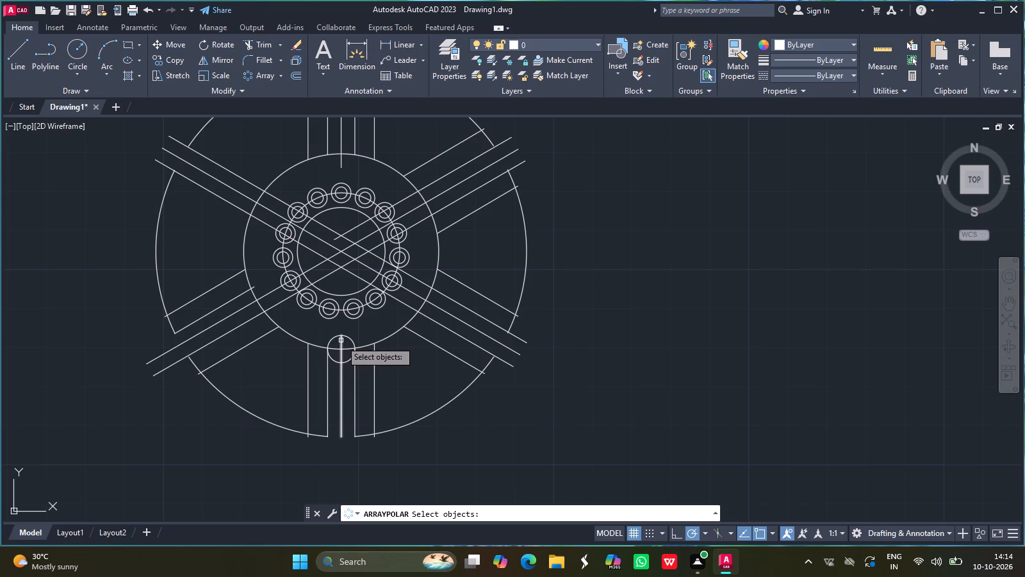
pyautogui.click(334, 340)
pyautogui.press('\\')
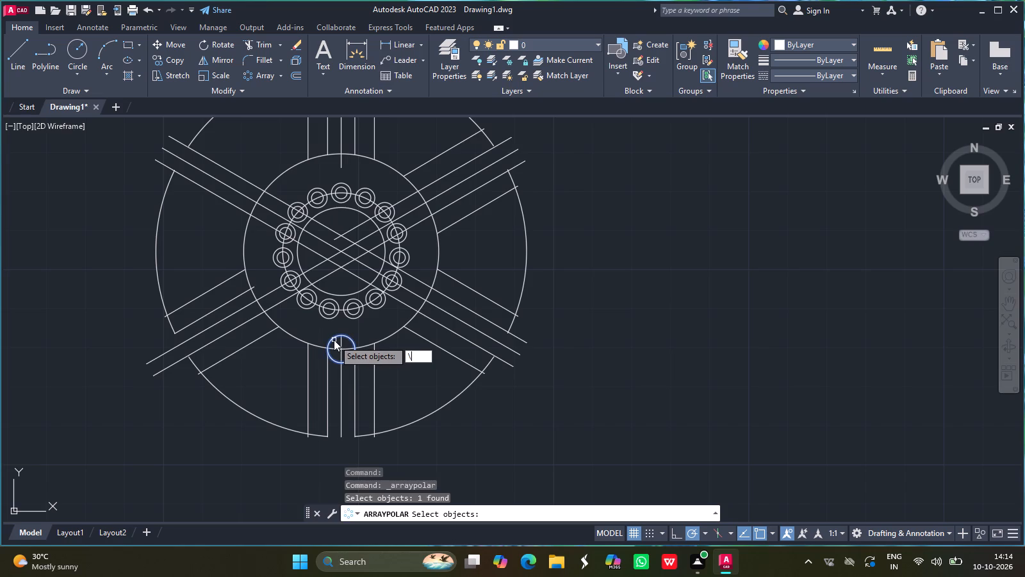
pyautogui.press('Return')
pyautogui.press('Return')
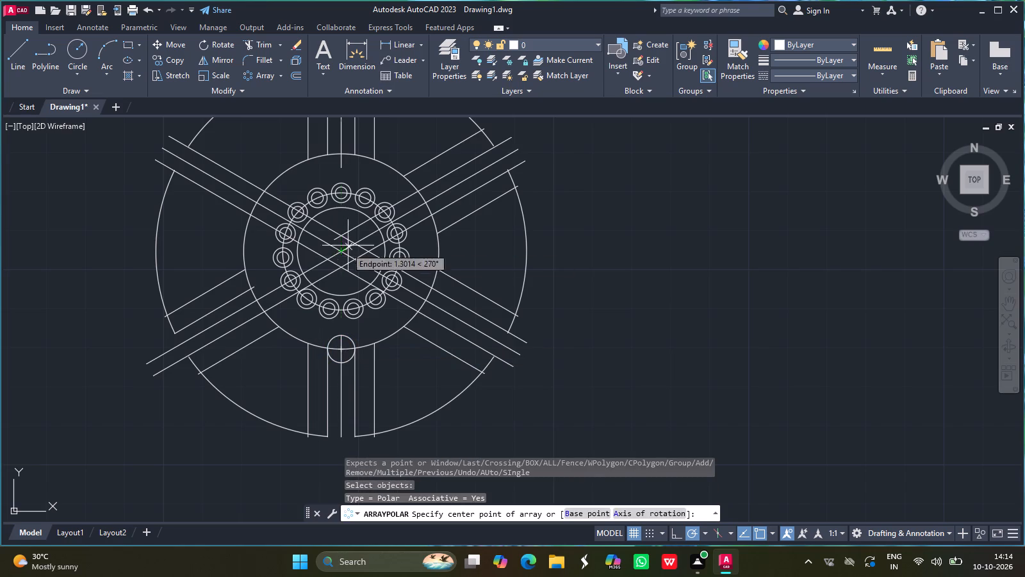
pyautogui.click(341, 253)
pyautogui.press('Return')
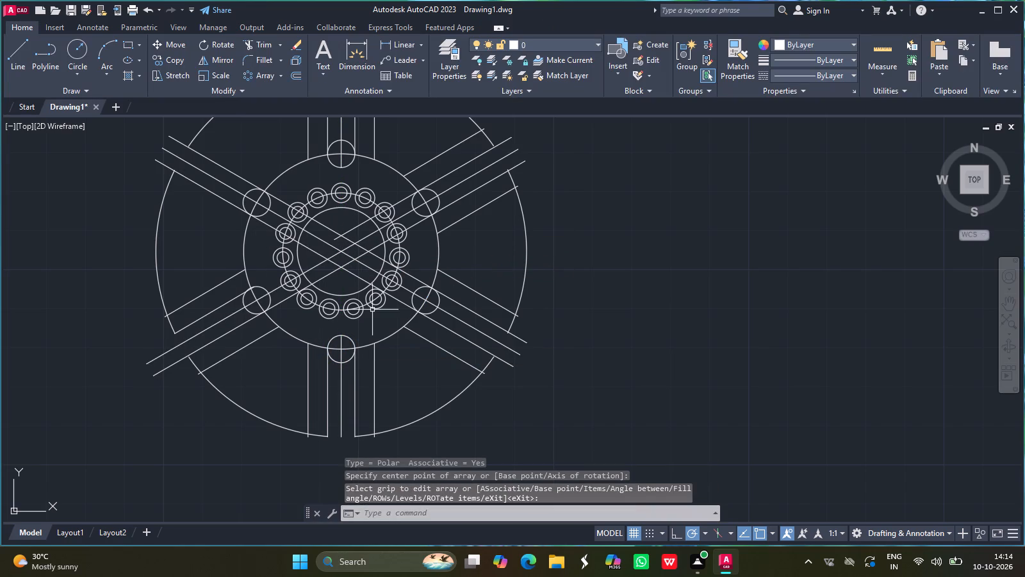
# Extend the cut ends of the outer circle's arcs to the side lines of the lower-left, lower-right, upper-right and upper-left slots.
pyautogui.keyDown('ctrl'); pyautogui.scroll(1, 348, 296); pyautogui.keyUp('ctrl')
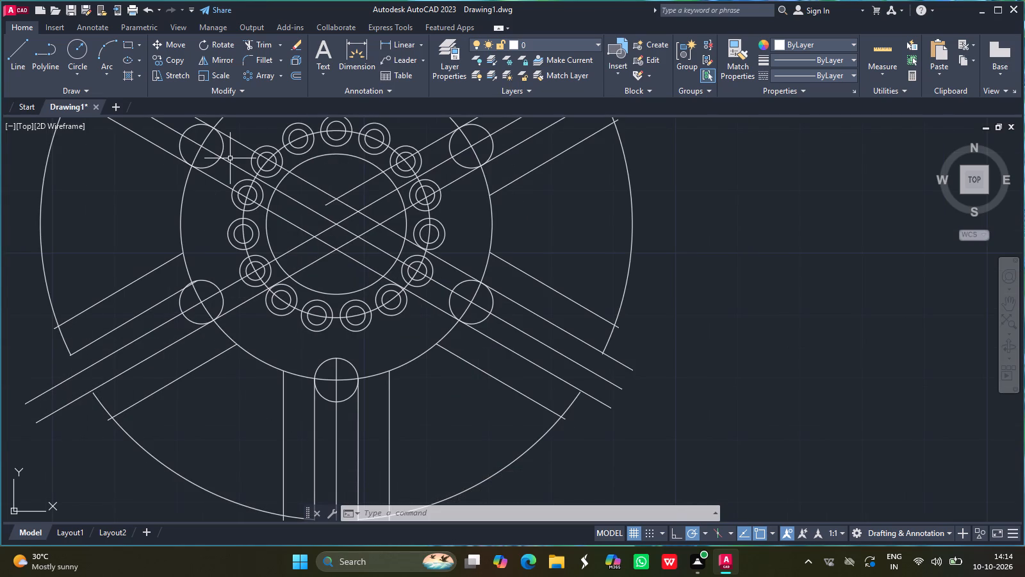
pyautogui.write('ex')
pyautogui.click(262, 198)
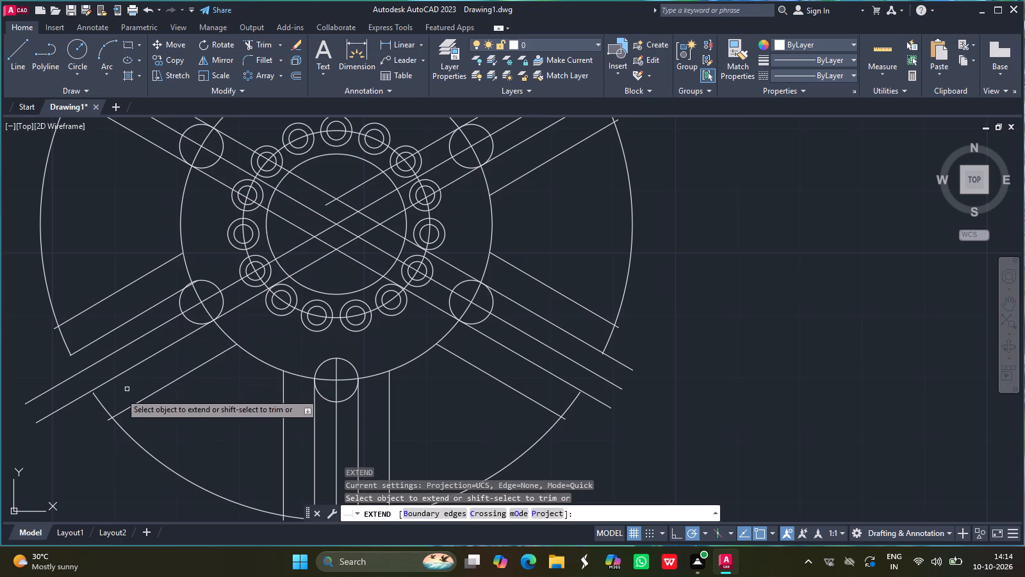
pyautogui.moveTo(97, 399); pyautogui.dragTo(68, 346)
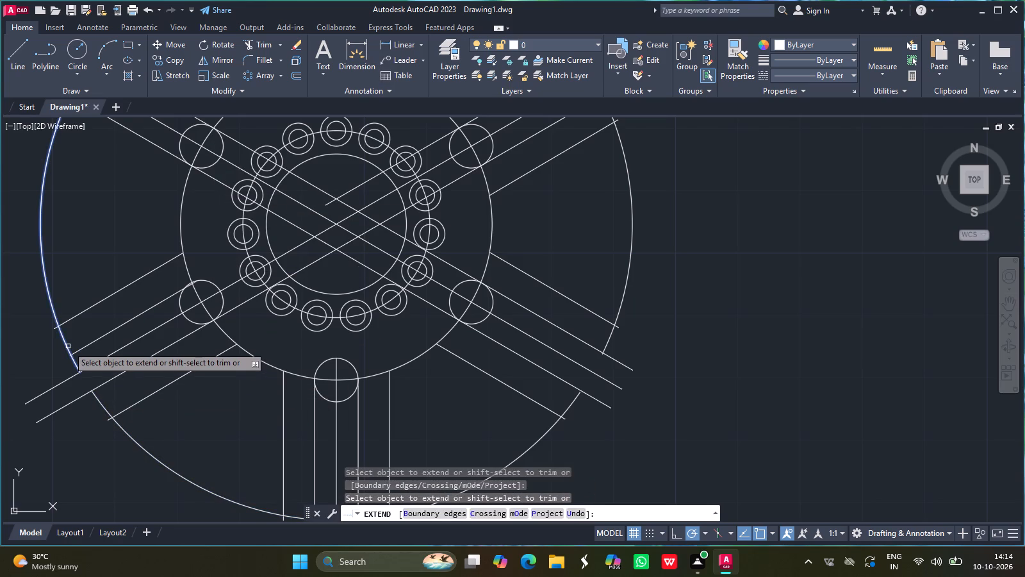
pyautogui.moveTo(68, 346); pyautogui.dragTo(238, 372)
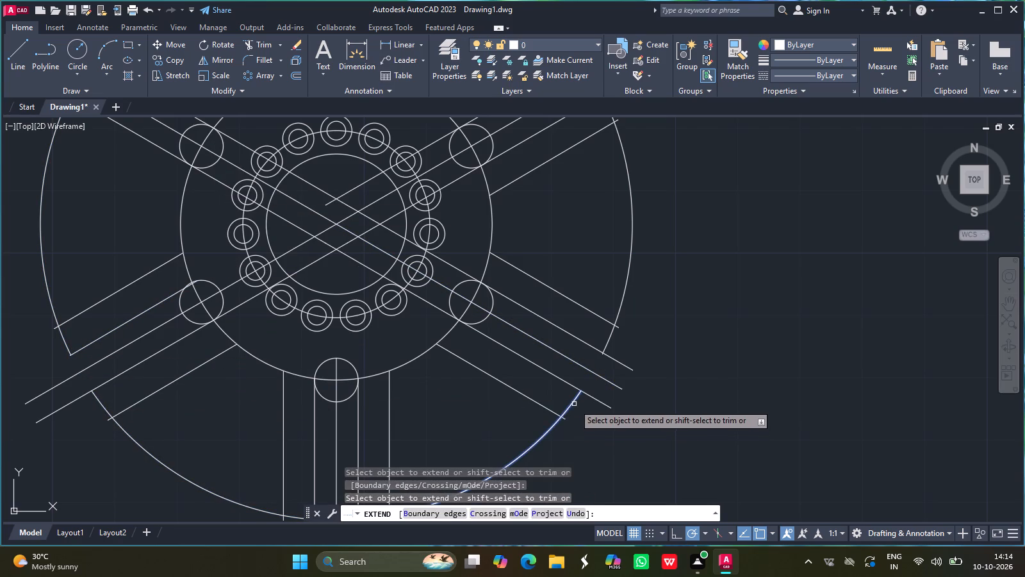
pyautogui.click(574, 402)
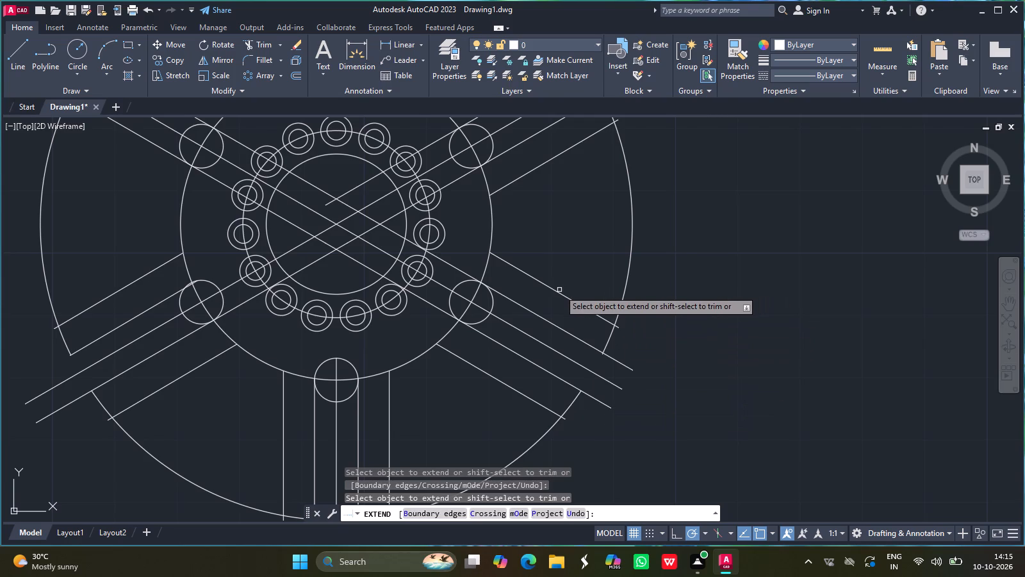
pyautogui.keyDown('ctrl'); pyautogui.scroll(-1, 559, 290); pyautogui.keyUp('ctrl')
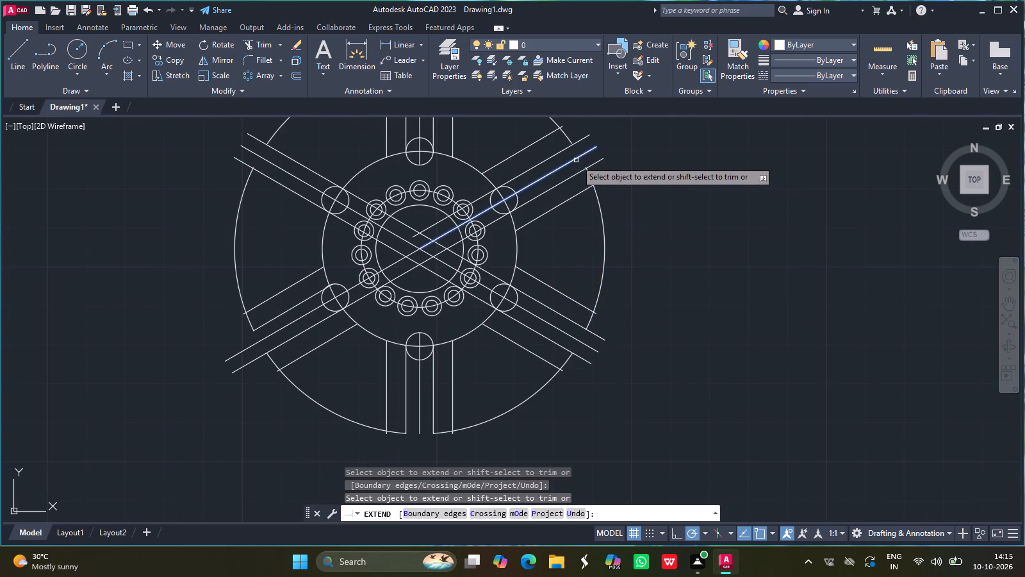
pyautogui.click(569, 140)
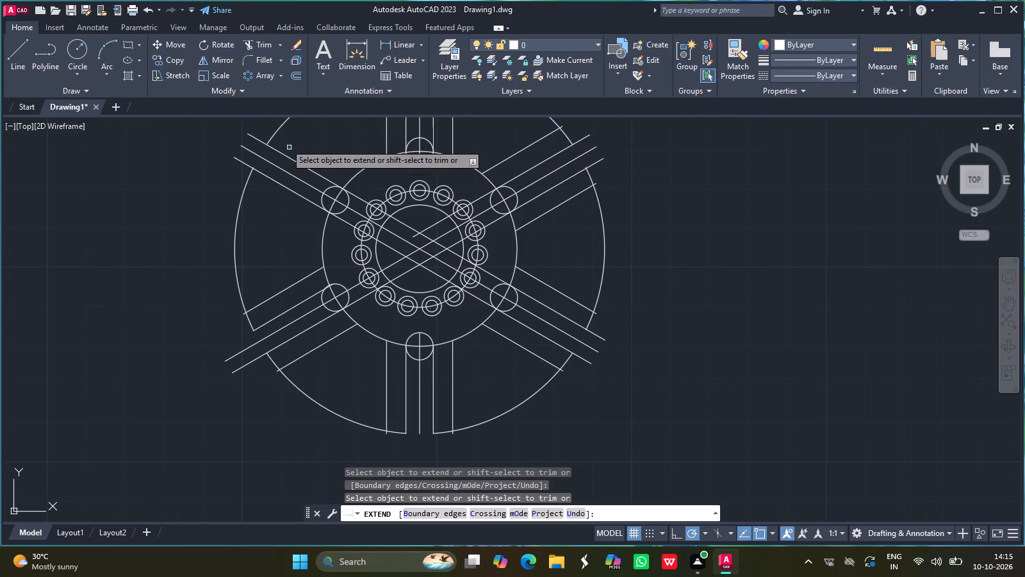
pyautogui.moveTo(273, 135); pyautogui.dragTo(277, 163)
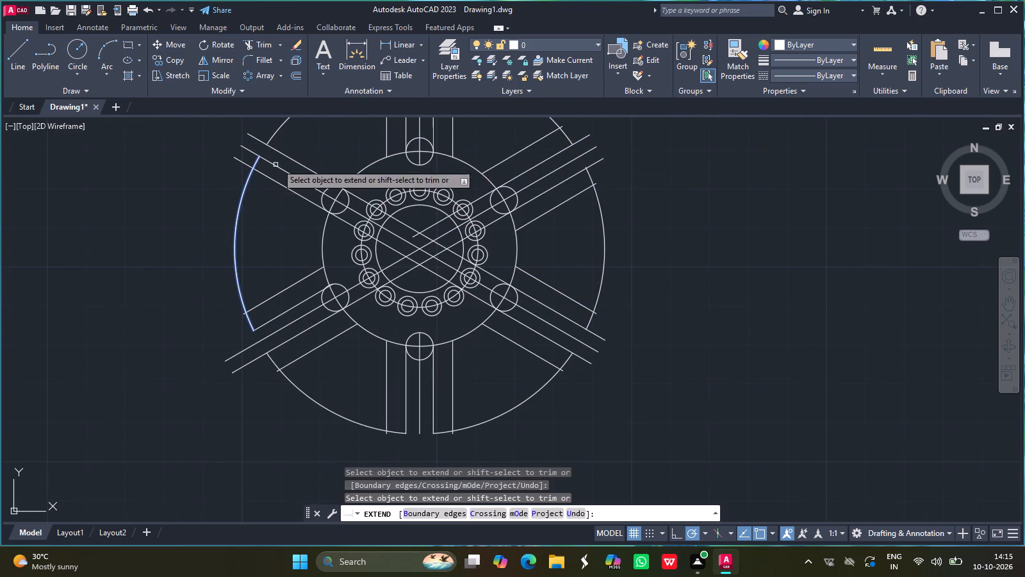
pyautogui.moveTo(277, 163); pyautogui.dragTo(409, 167)
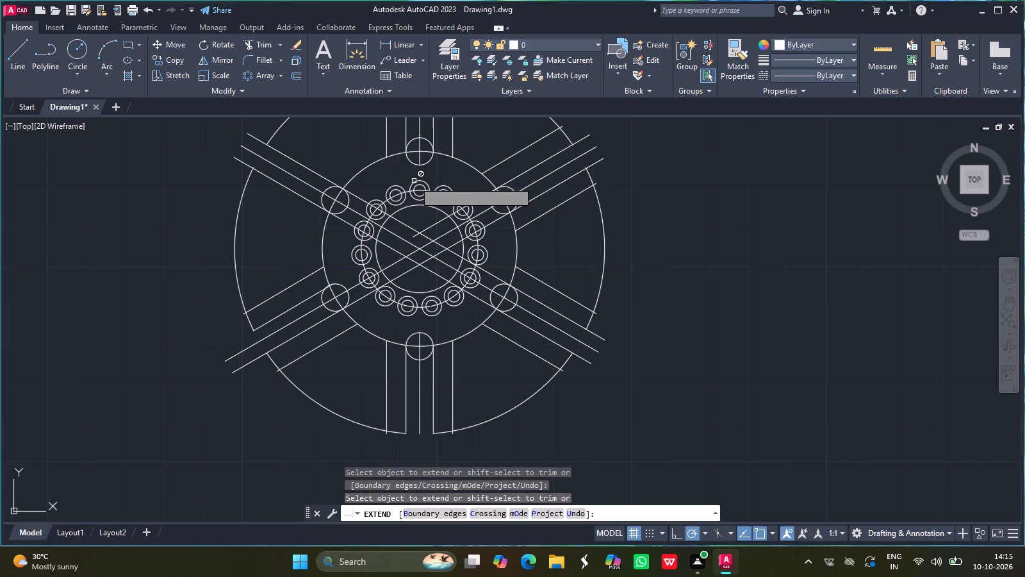
pyautogui.press('Return')
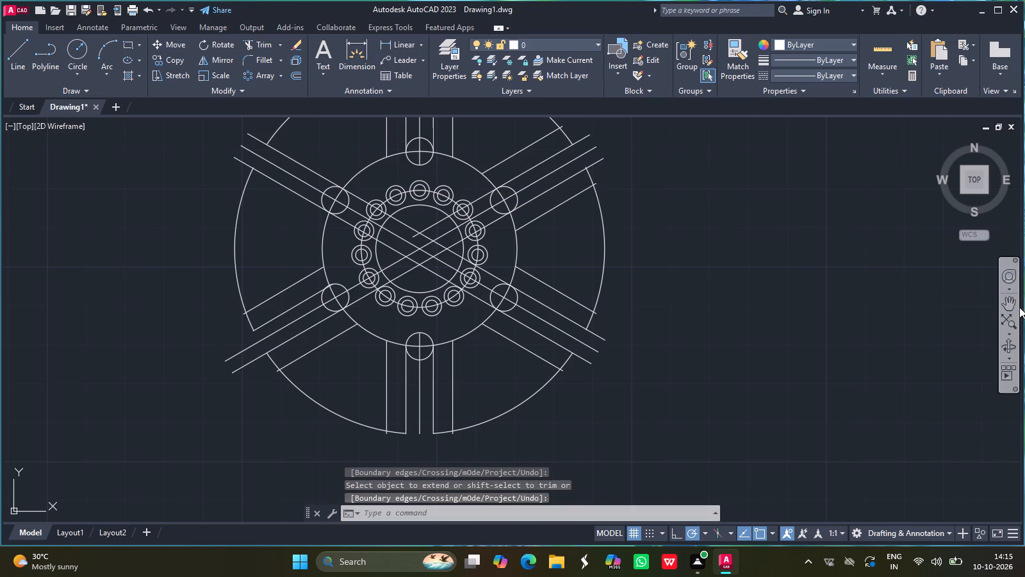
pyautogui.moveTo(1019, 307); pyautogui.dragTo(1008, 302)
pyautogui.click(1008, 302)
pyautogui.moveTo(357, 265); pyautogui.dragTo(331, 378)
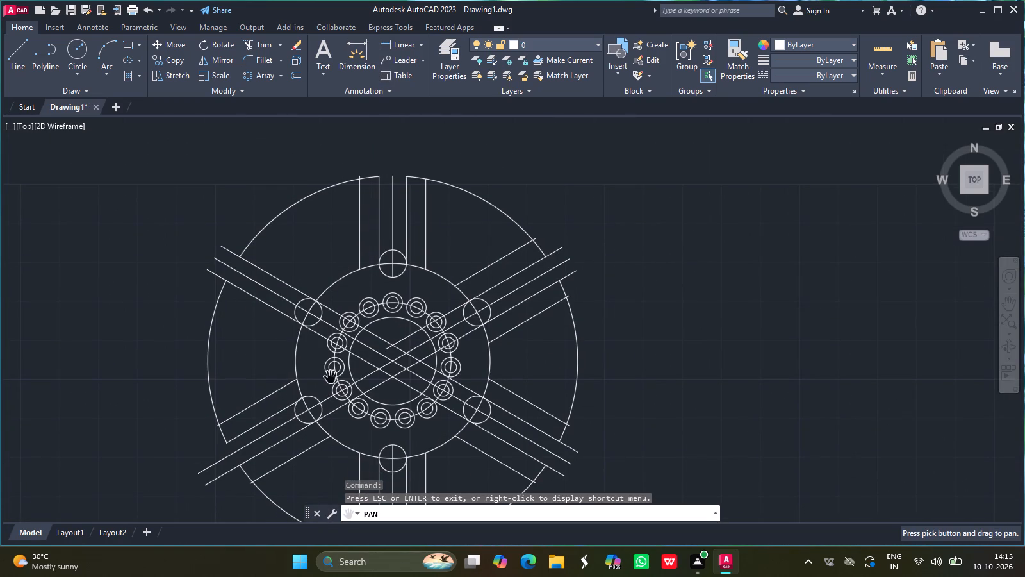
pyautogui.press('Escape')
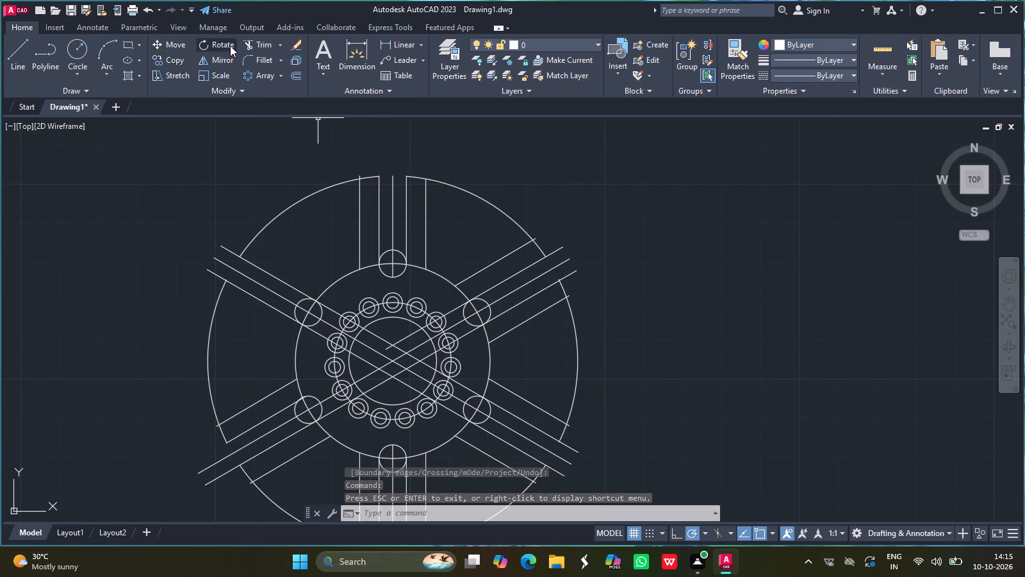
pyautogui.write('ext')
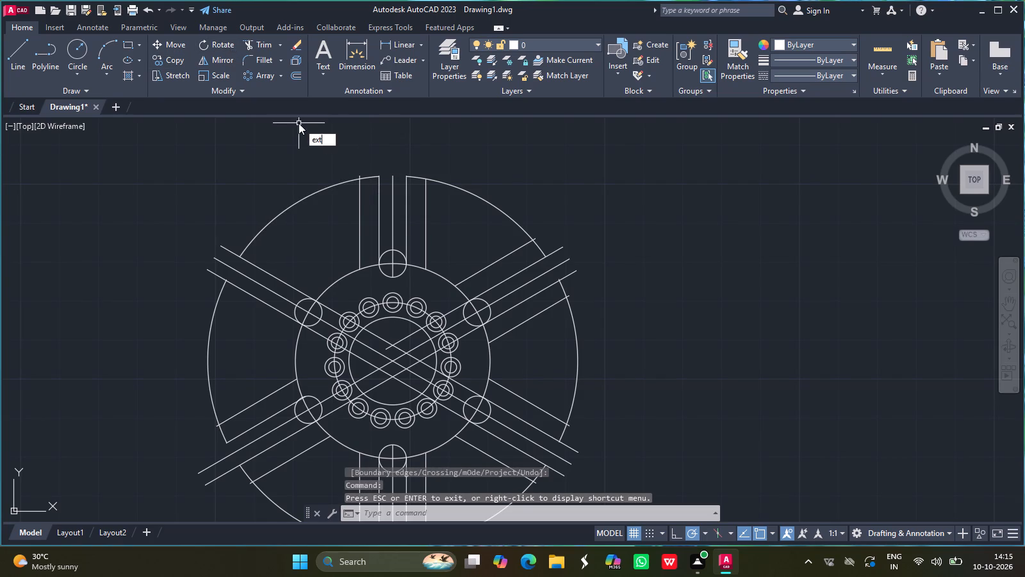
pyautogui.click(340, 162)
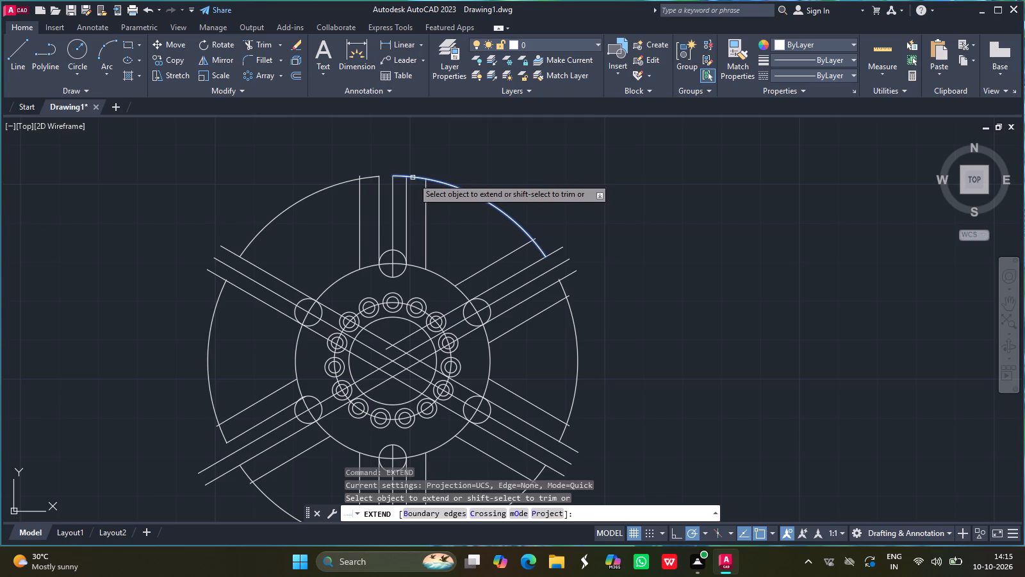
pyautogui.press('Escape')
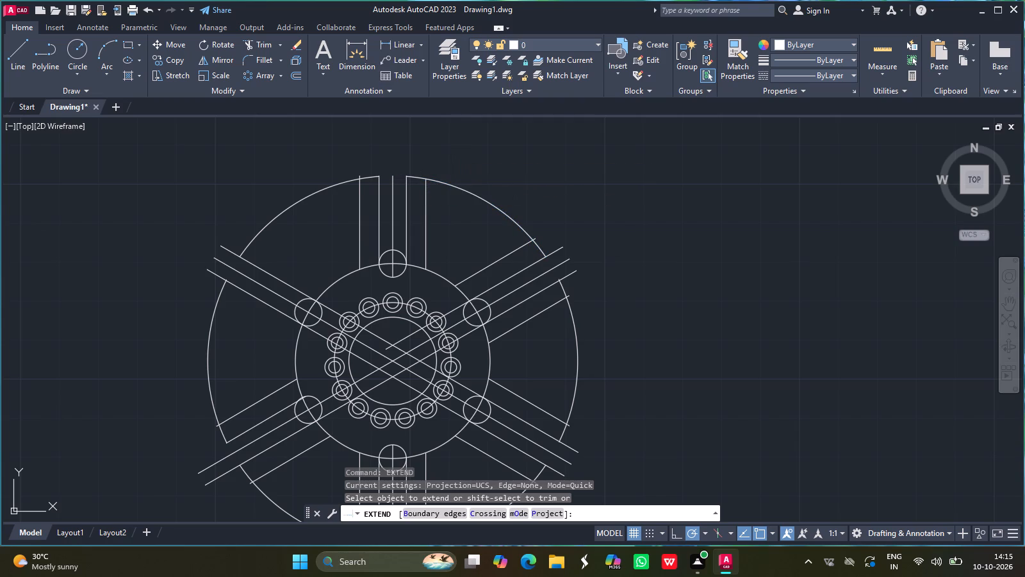
# Trim the overhanging end of the top slot's left flanking line at the outer circle.
pyautogui.keyDown('ctrl'); pyautogui.scroll(1, 460, 155); pyautogui.keyUp('ctrl')
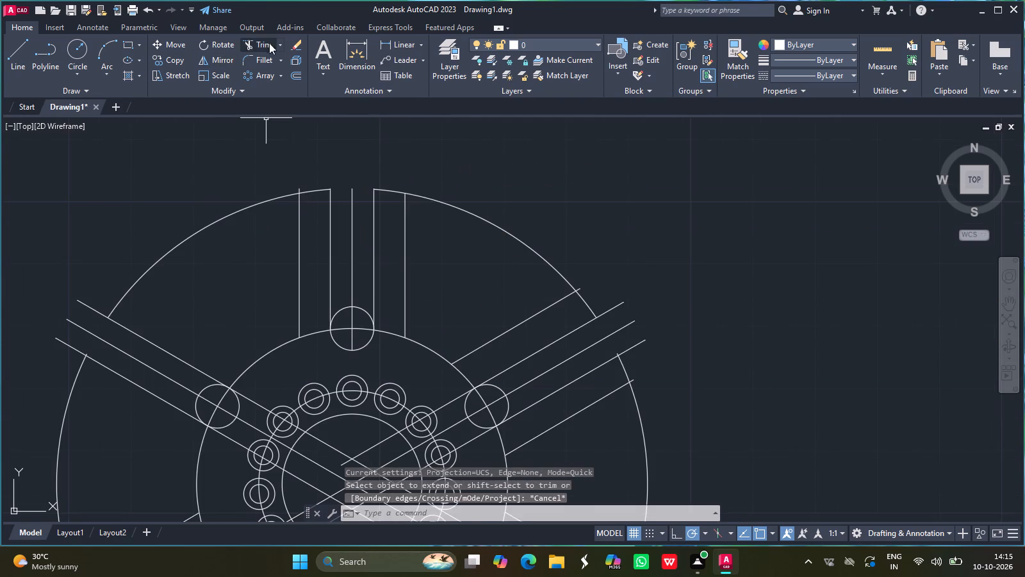
pyautogui.click(258, 43)
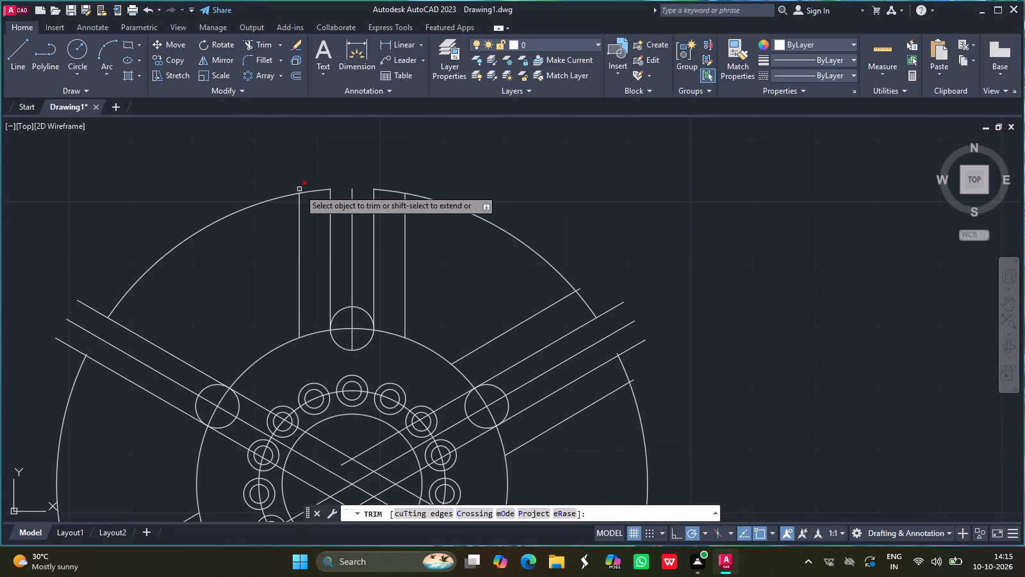
pyautogui.click(299, 189)
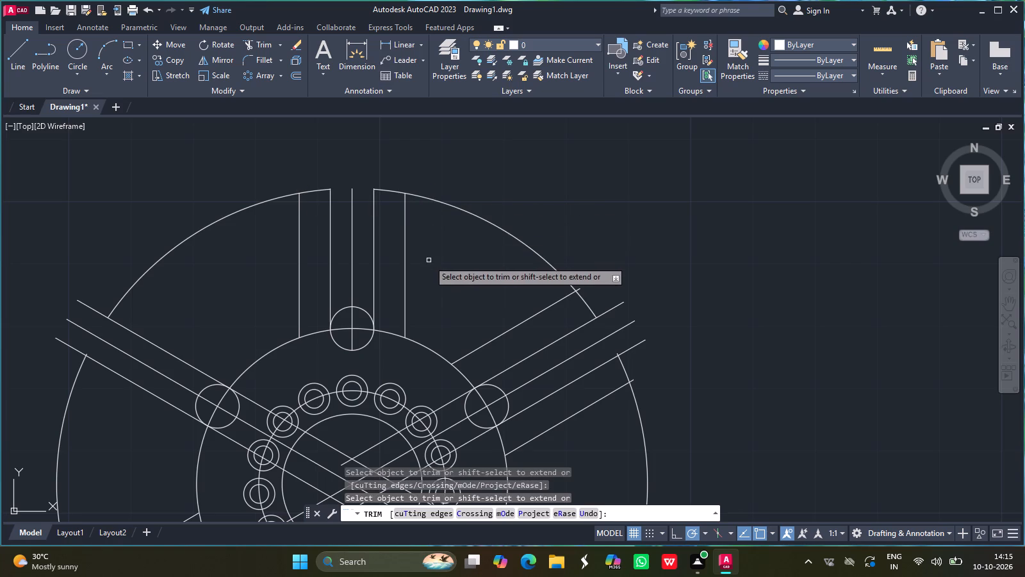
pyautogui.press('Return')
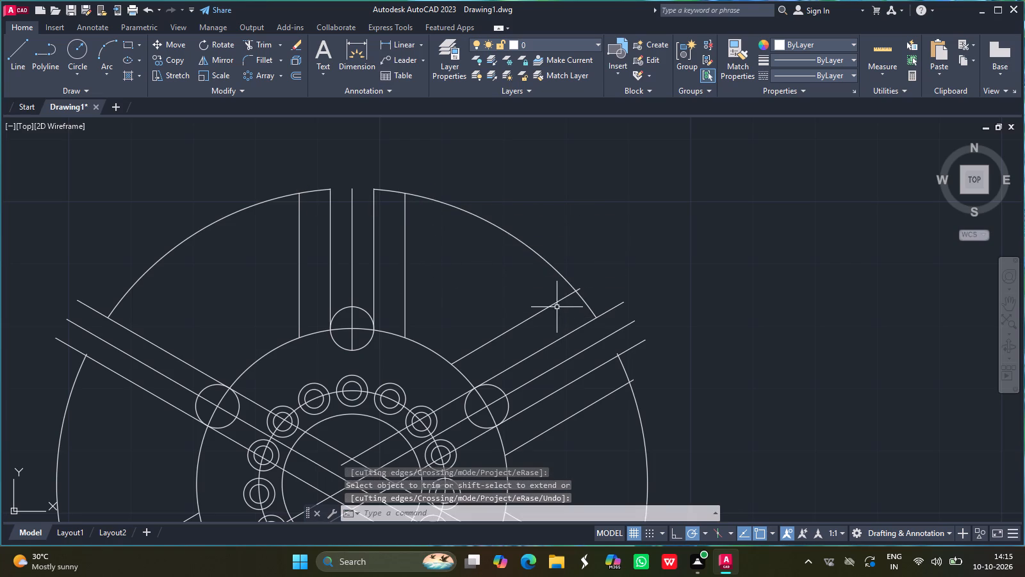
# Erase the two short flanking lines on either side of the upper-right slot.
pyautogui.moveTo(554, 305); pyautogui.dragTo(593, 424)
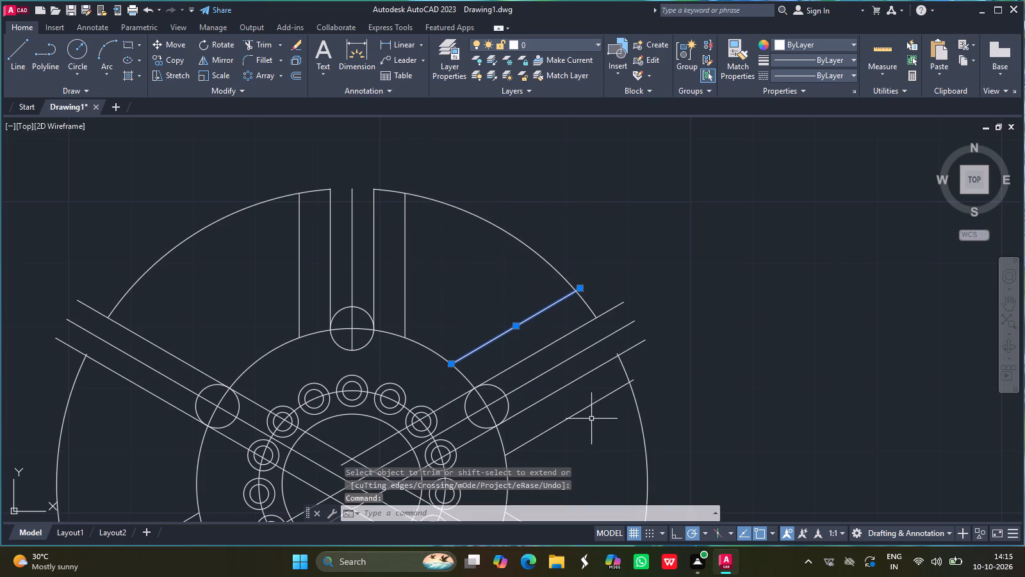
pyautogui.moveTo(593, 424); pyautogui.dragTo(589, 407)
pyautogui.click(589, 407)
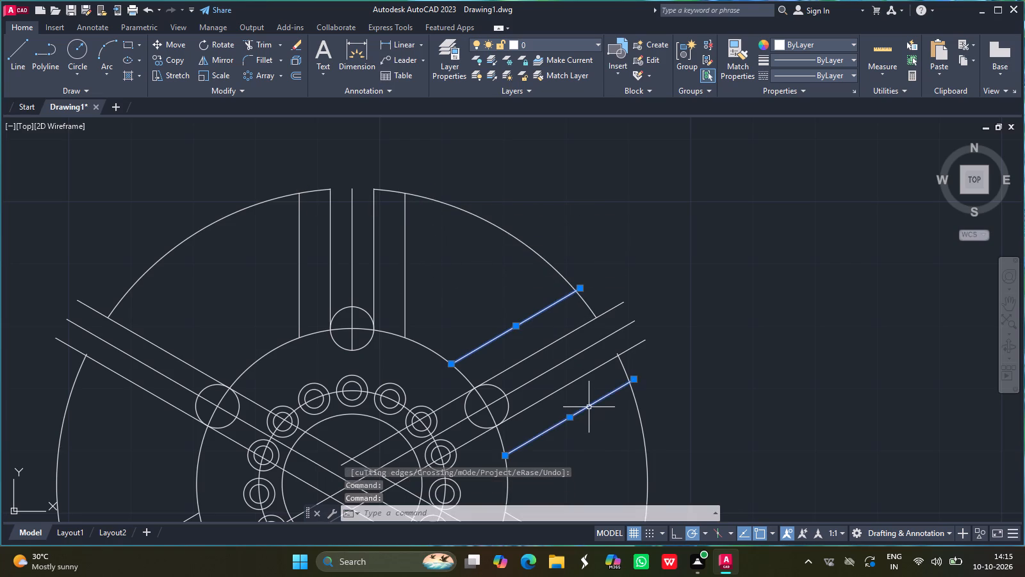
pyautogui.press('Delete')
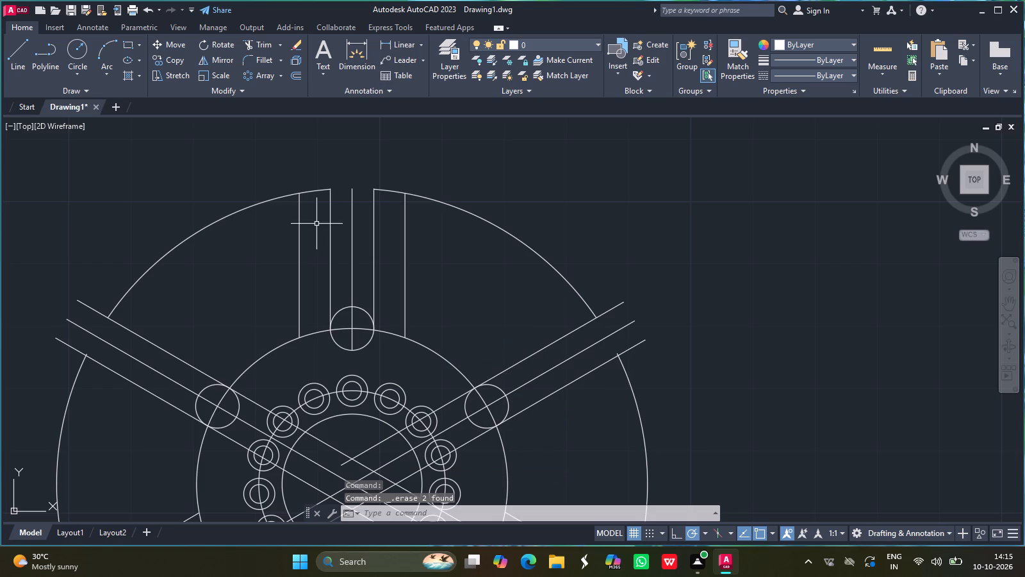
# Trim the upper-right slot's two side lines where they overhang the outer circle, keeping its centre line long.
pyautogui.click(249, 39)
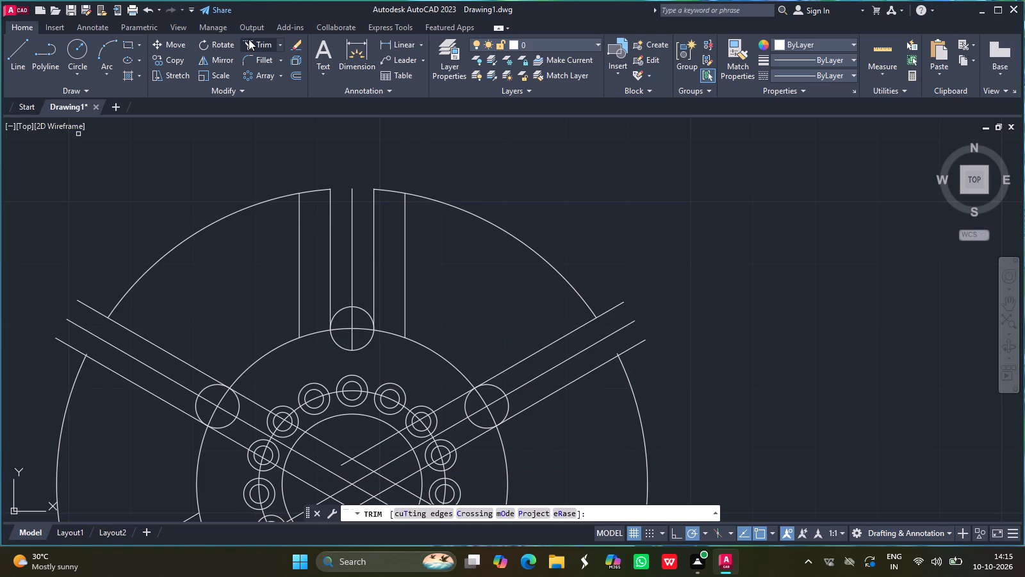
pyautogui.click(616, 352)
pyautogui.moveTo(630, 350); pyautogui.dragTo(614, 308)
pyautogui.click(614, 308)
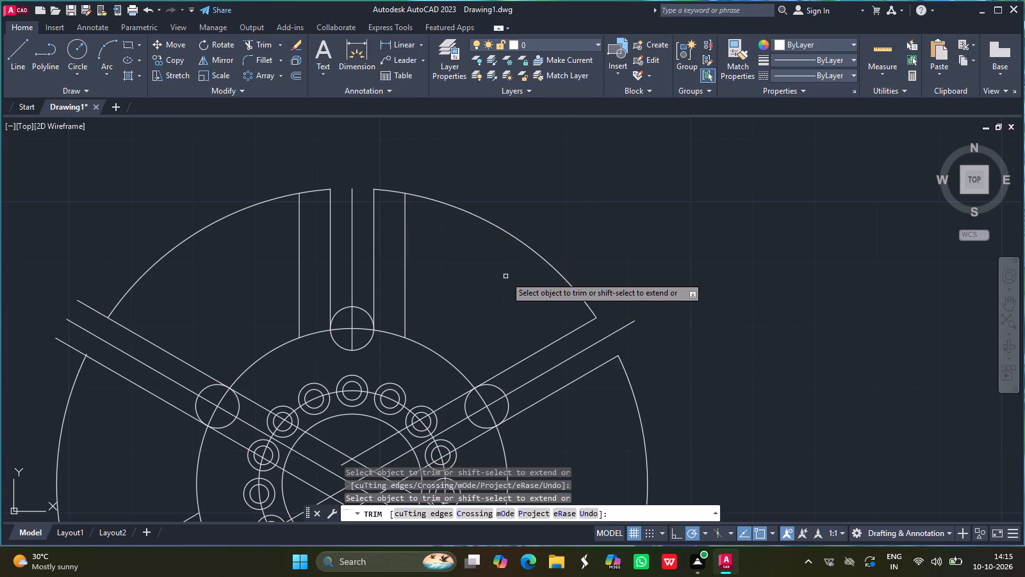
pyautogui.press('Return')
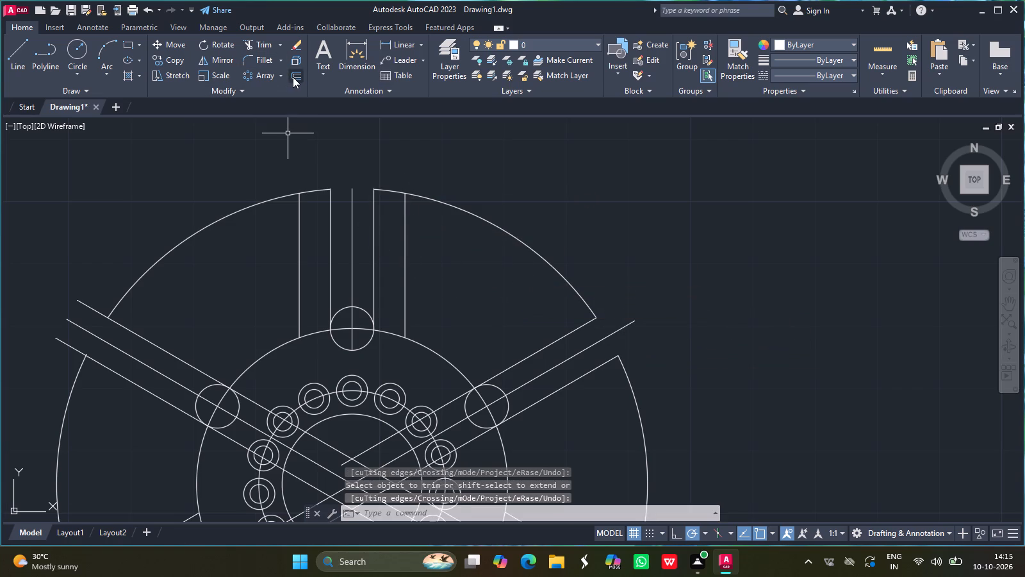
# Offset both side lines of the upper-right slot outward by 5 to form new flanking lines.
pyautogui.click(293, 77)
pyautogui.press('5')
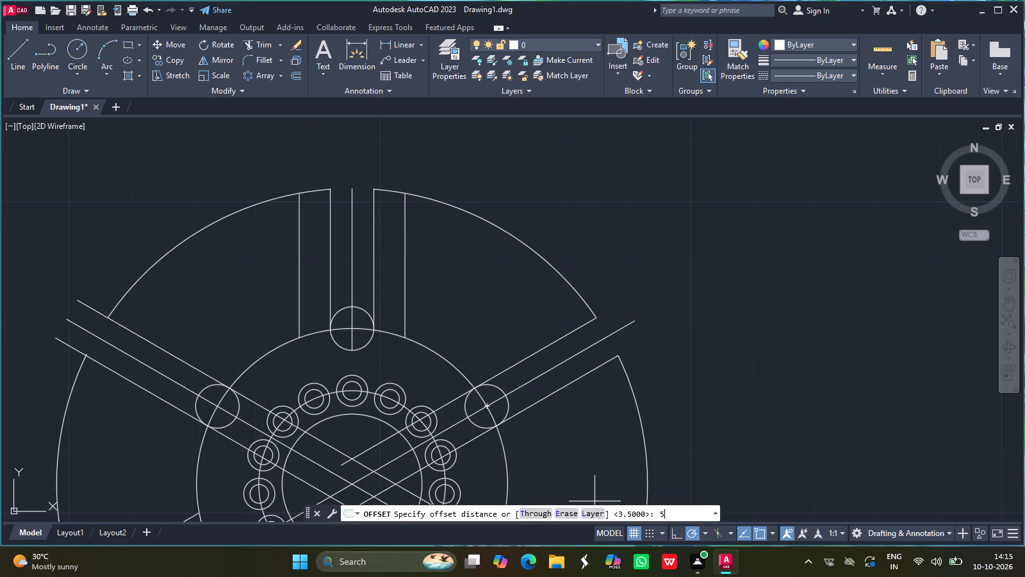
pyautogui.press('Return')
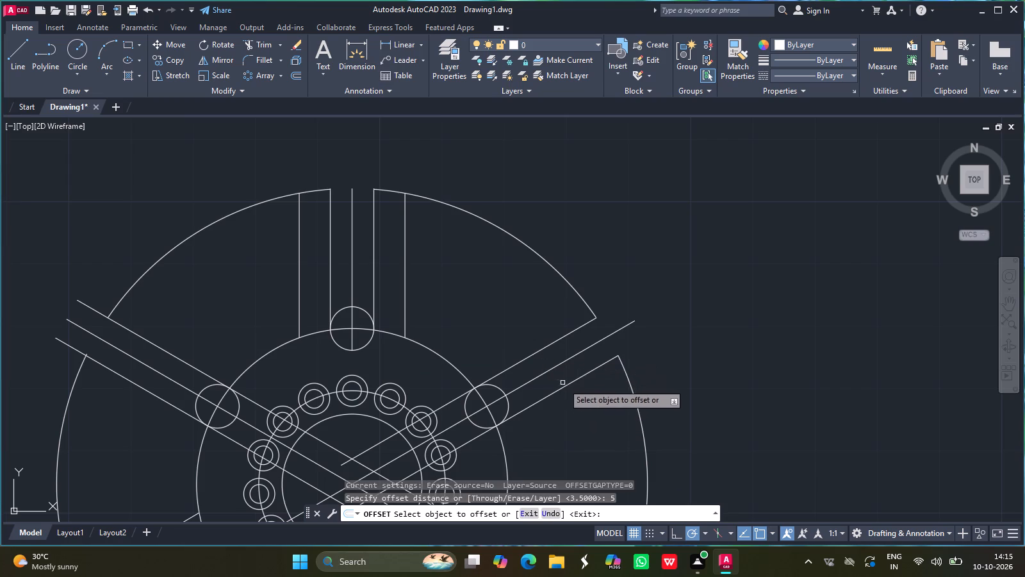
pyautogui.moveTo(568, 387); pyautogui.dragTo(595, 422)
pyautogui.moveTo(595, 422); pyautogui.dragTo(552, 348)
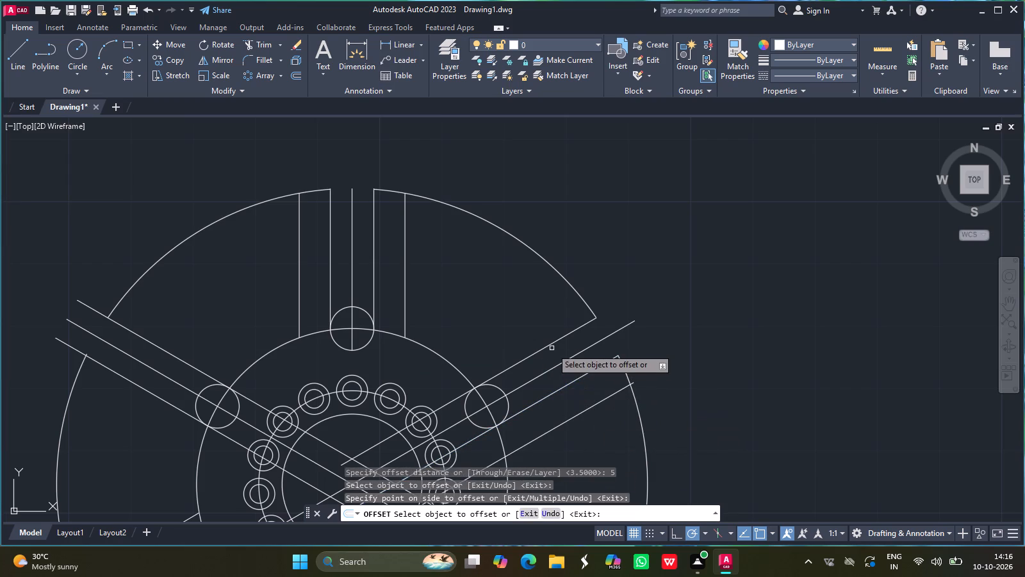
pyautogui.moveTo(552, 348); pyautogui.dragTo(550, 344)
pyautogui.moveTo(550, 344); pyautogui.dragTo(509, 312)
pyautogui.click(509, 312)
pyautogui.press('Return')
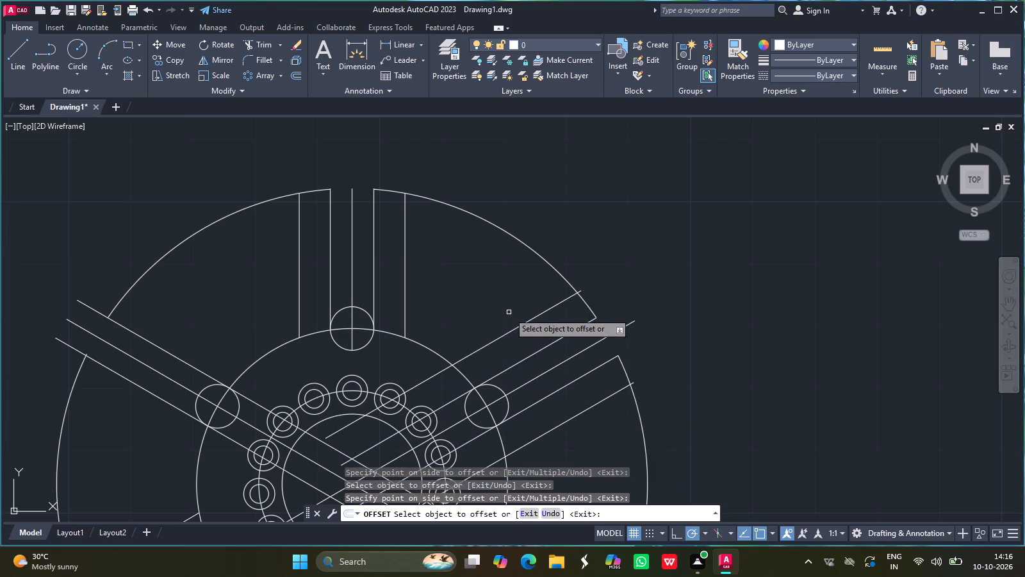
# Trim the outer ends of the upper-right slot's two new flanking lines at the outer circle.
pyautogui.click(259, 44)
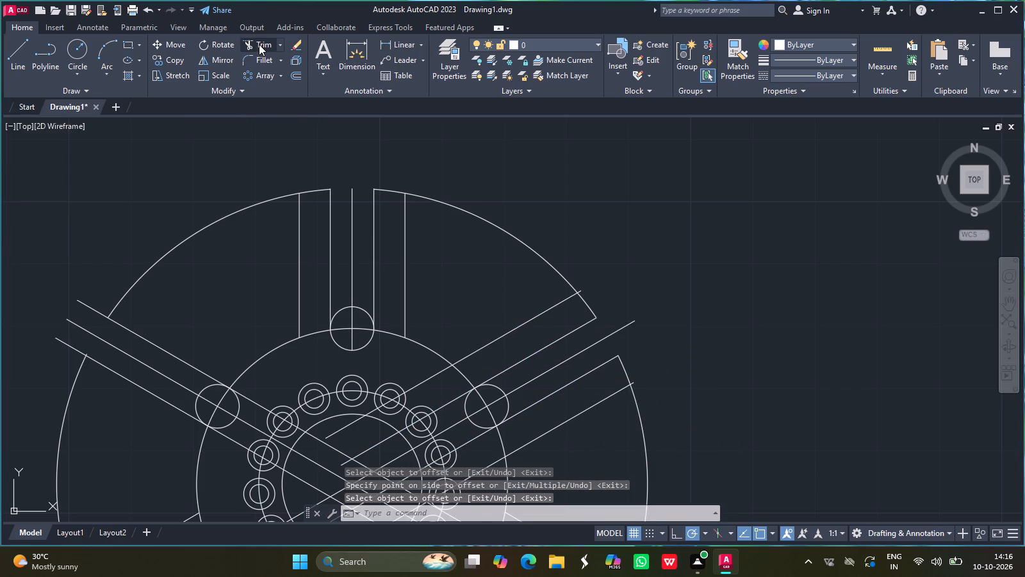
pyautogui.moveTo(582, 292); pyautogui.dragTo(654, 355)
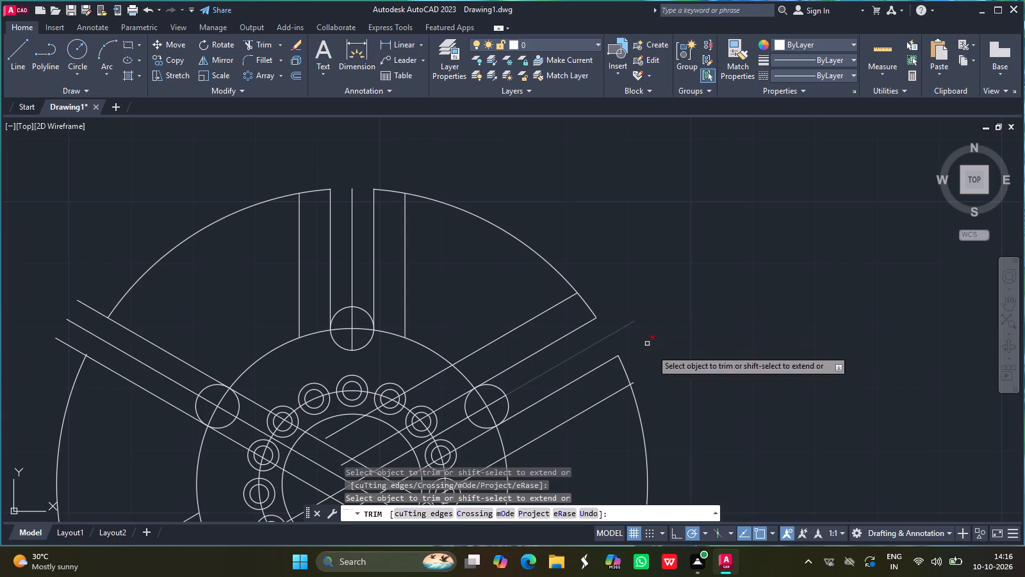
pyautogui.moveTo(654, 355); pyautogui.dragTo(657, 378)
pyautogui.click(635, 383)
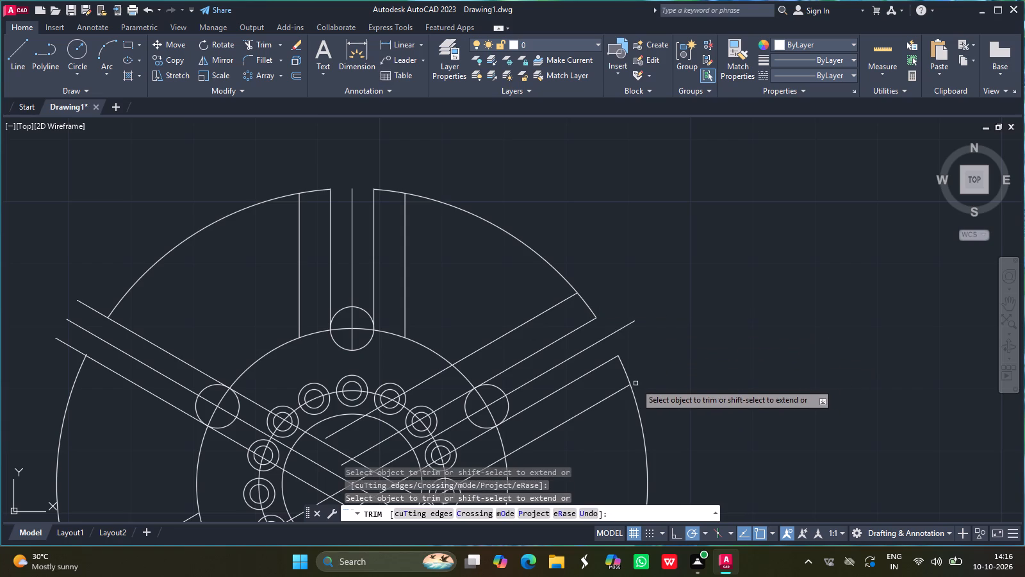
pyautogui.press('Return')
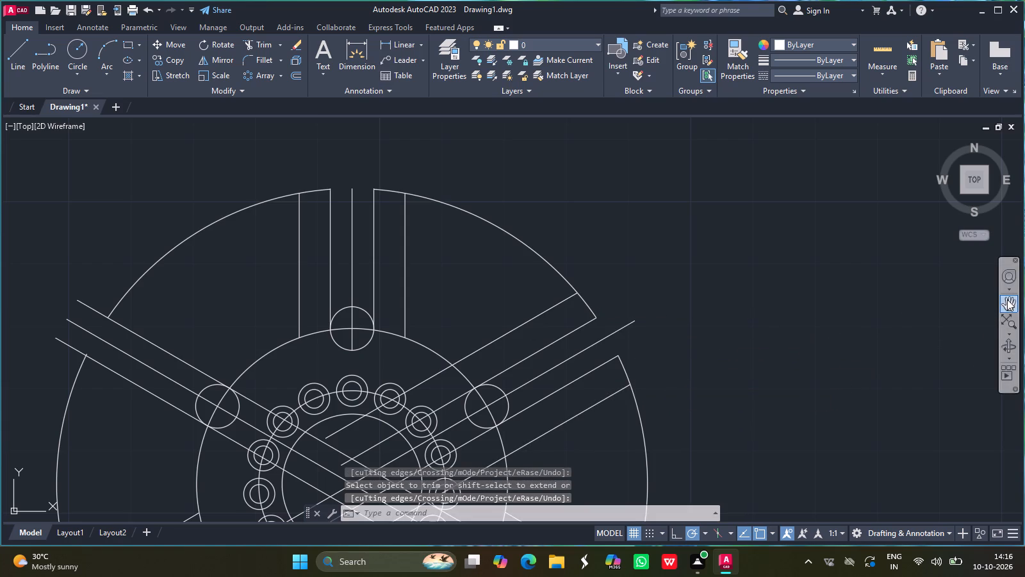
# Trim the upper-right slot's side and flanking lines in the band between the intermediate circle and the ring of small circles.
pyautogui.click(1007, 299)
pyautogui.moveTo(455, 392); pyautogui.dragTo(410, 197)
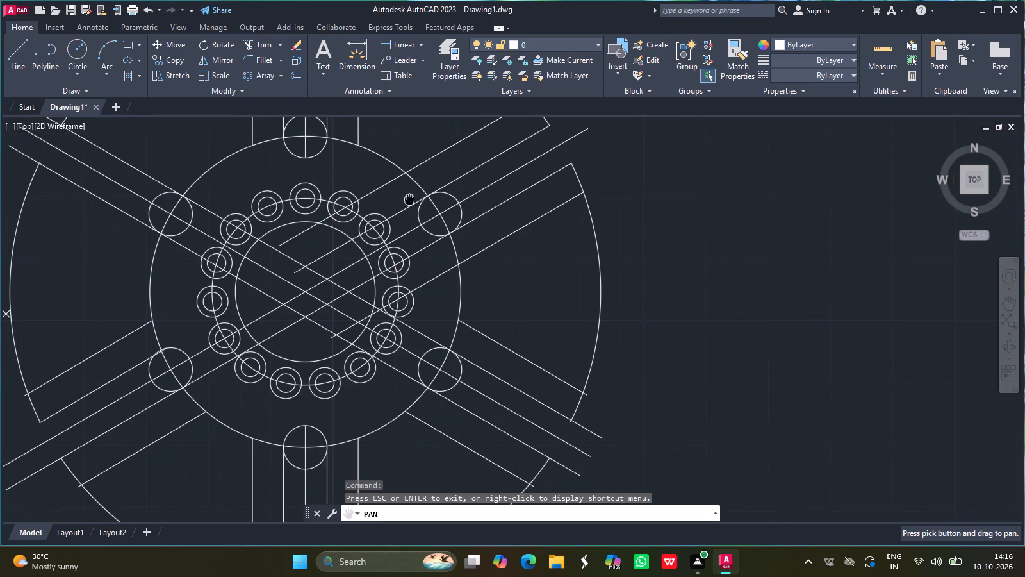
pyautogui.moveTo(413, 355); pyautogui.dragTo(418, 348)
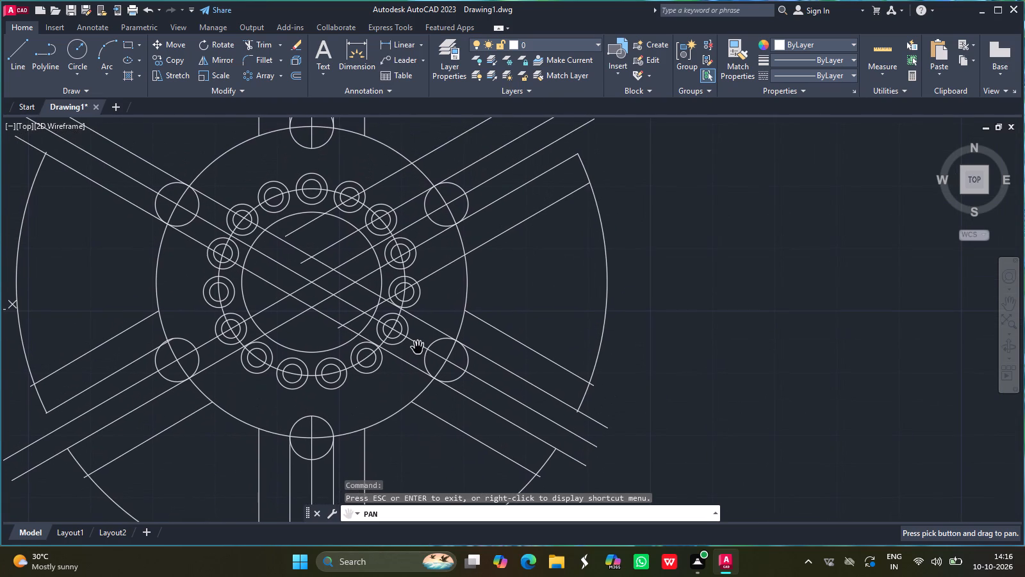
pyautogui.press('Escape')
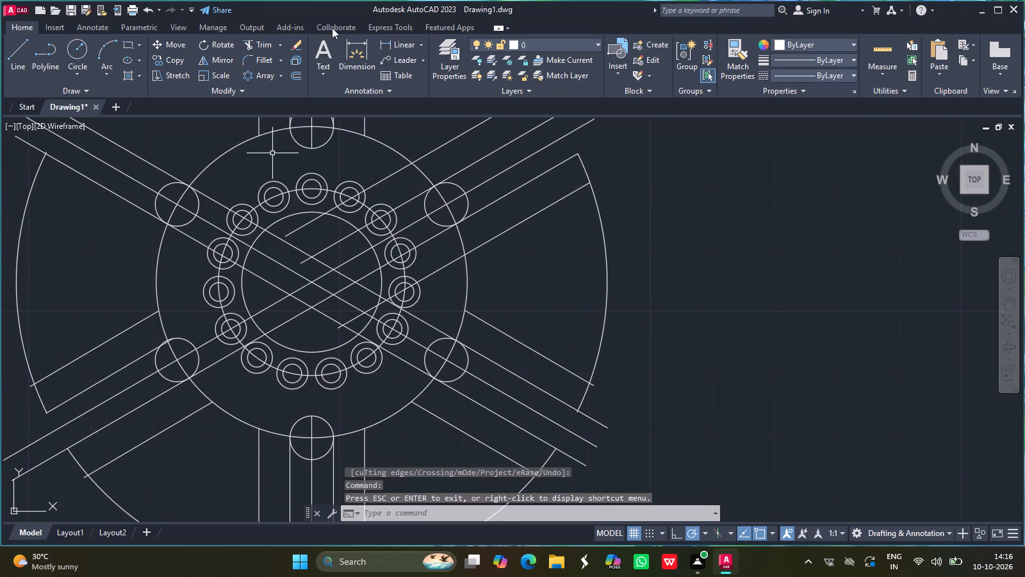
pyautogui.click(266, 41)
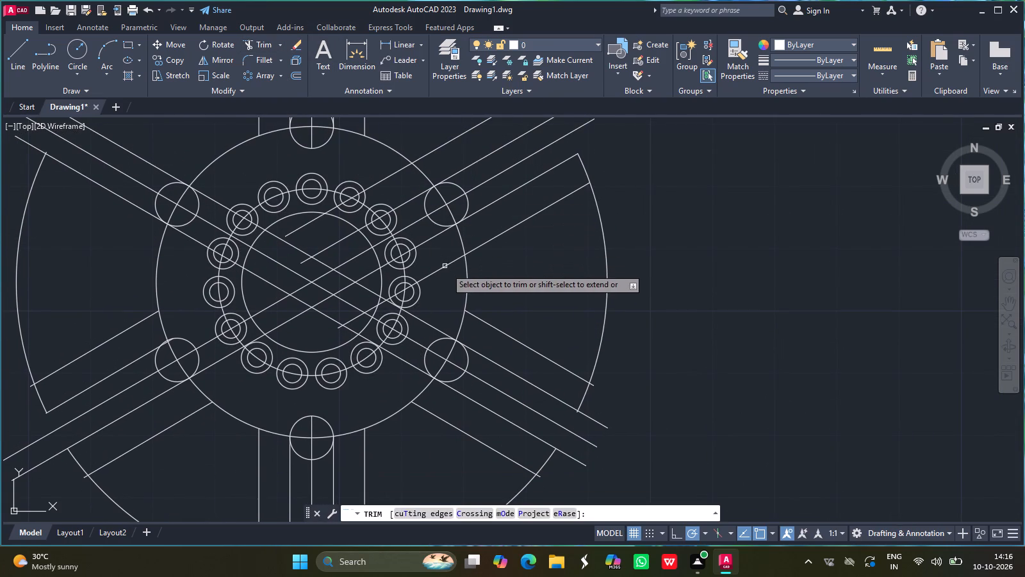
pyautogui.moveTo(439, 283); pyautogui.dragTo(406, 203)
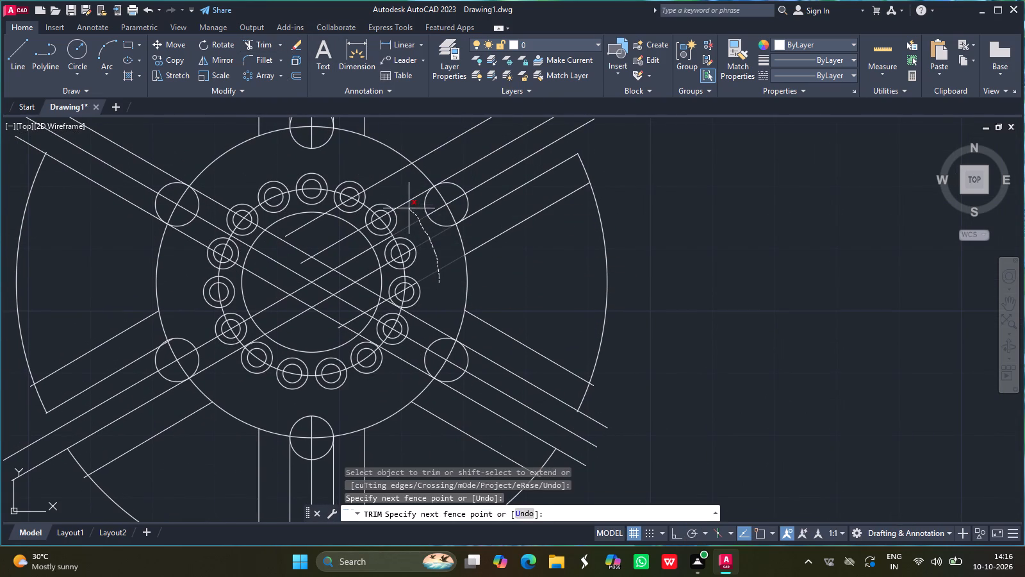
pyautogui.moveTo(406, 203); pyautogui.dragTo(380, 180)
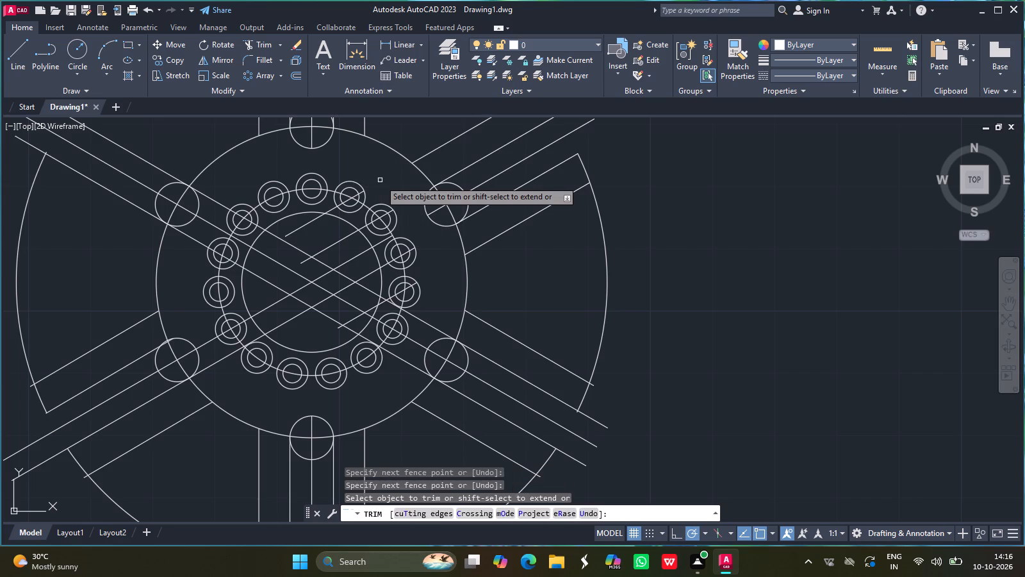
pyautogui.press('Return')
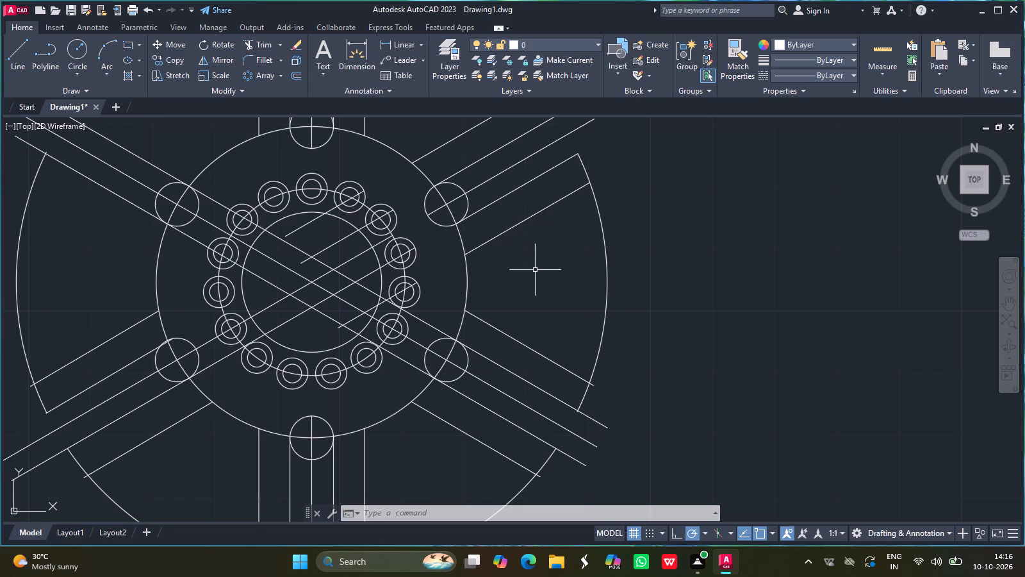
# Erase the two short flanking lines on either side of the lower-right slot.
pyautogui.click(490, 327)
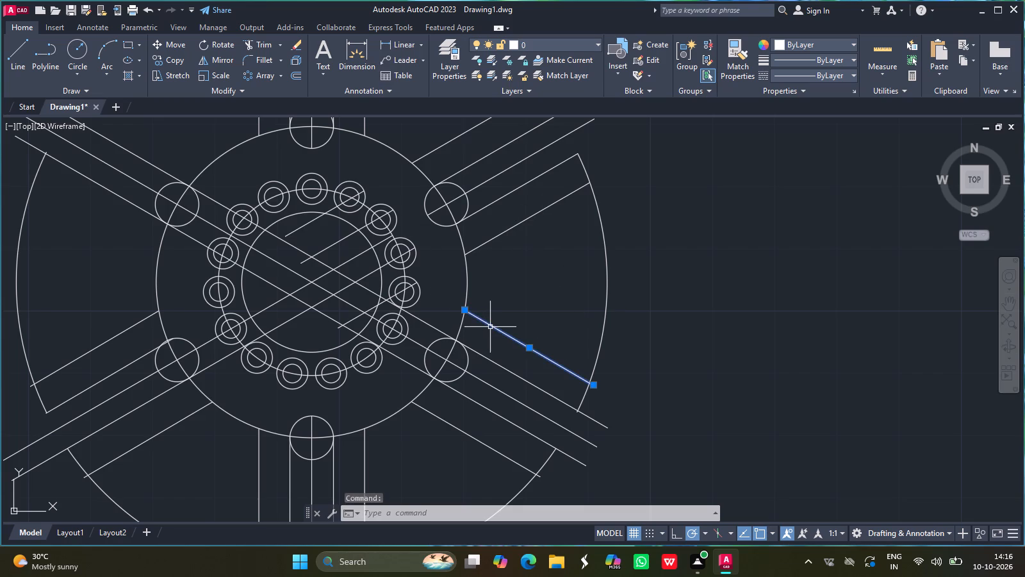
pyautogui.click(470, 438)
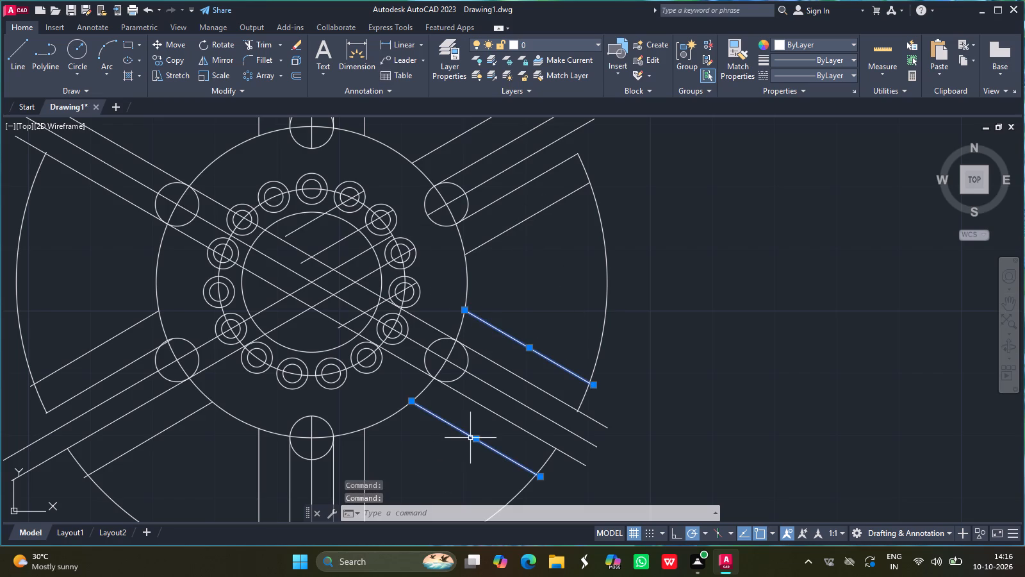
pyautogui.press('Delete')
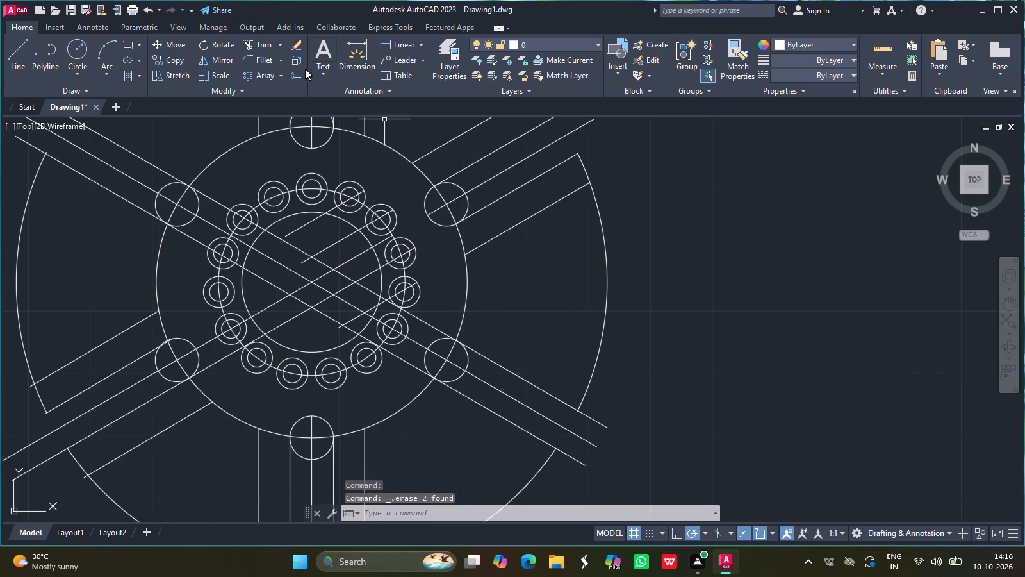
# Offset both side lines of the lower-right slot outward by 5 to form new flanking lines.
pyautogui.click(297, 72)
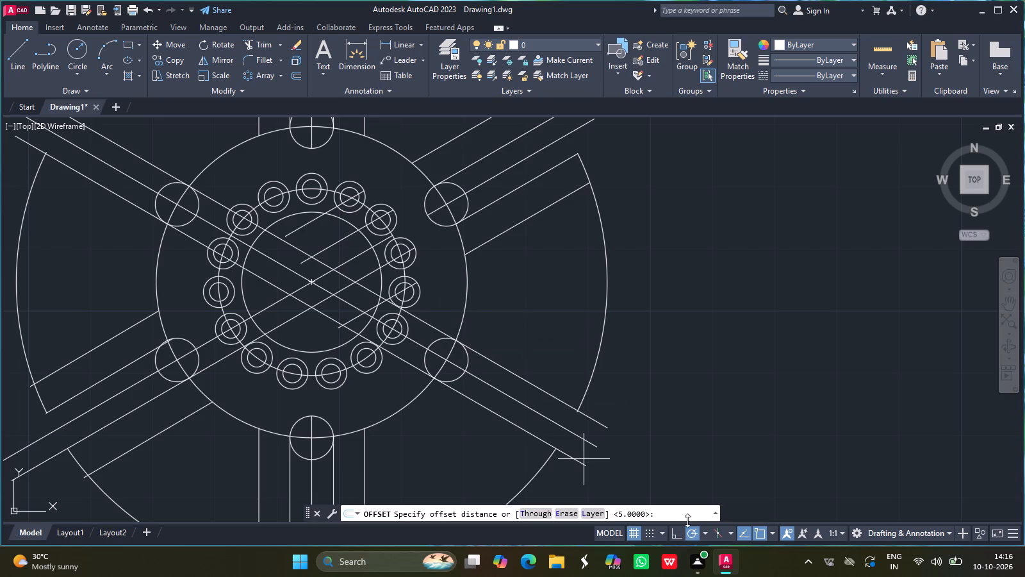
pyautogui.click(675, 511)
pyautogui.press('5')
pyautogui.press('Return')
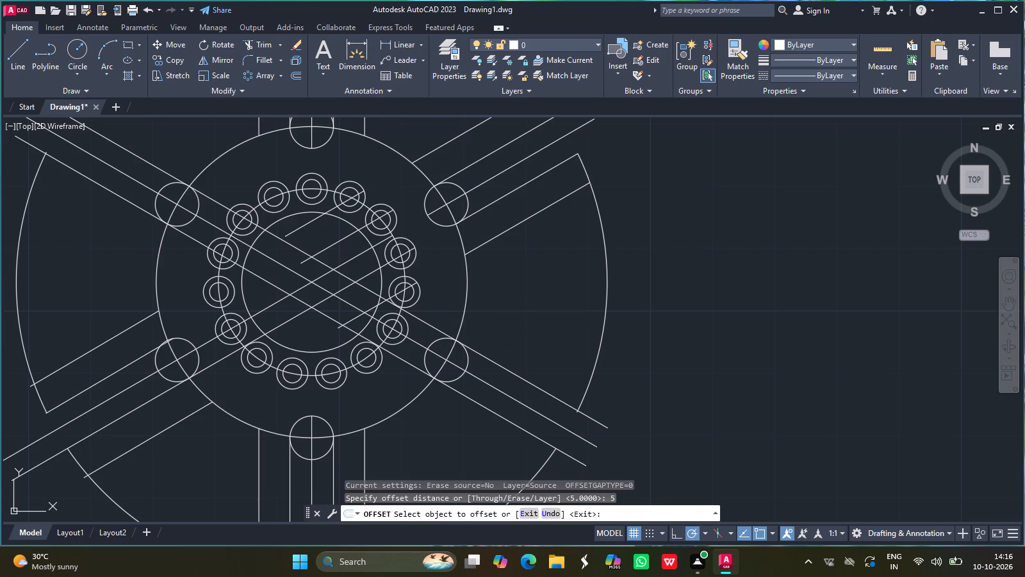
pyautogui.moveTo(498, 363); pyautogui.dragTo(533, 339)
pyautogui.moveTo(533, 339); pyautogui.dragTo(495, 413)
pyautogui.moveTo(495, 413); pyautogui.dragTo(470, 447)
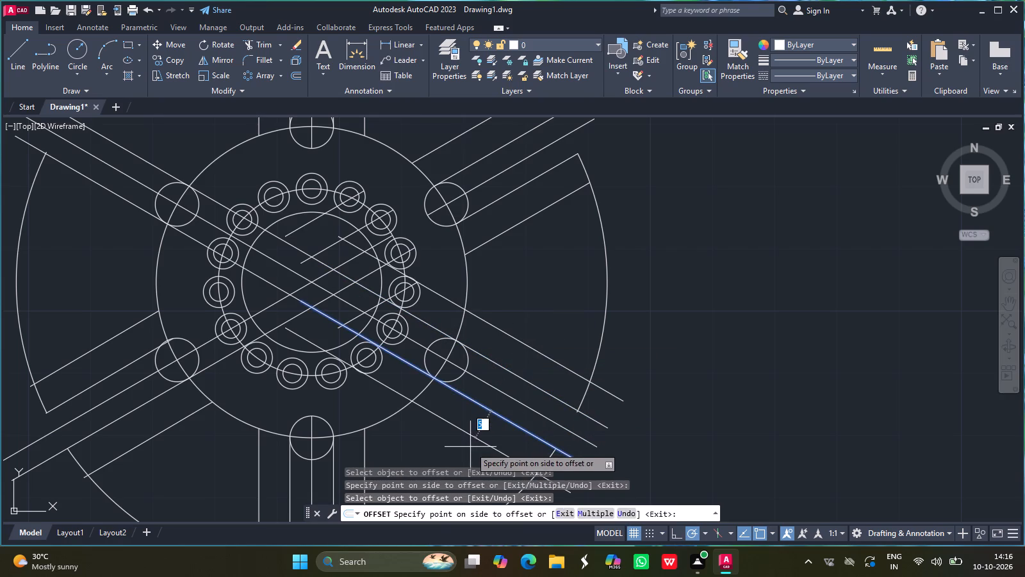
pyautogui.click(470, 447)
pyautogui.press('Return')
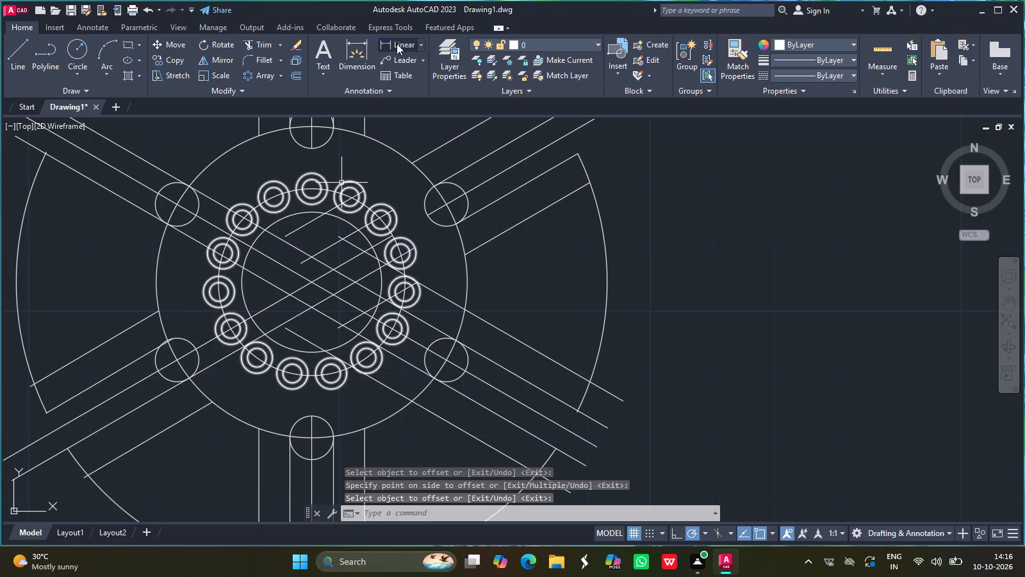
# Trim the outer ends of the lower-right slot's side and flanking lines at the outer circle, keeping its centre line long.
pyautogui.click(259, 47)
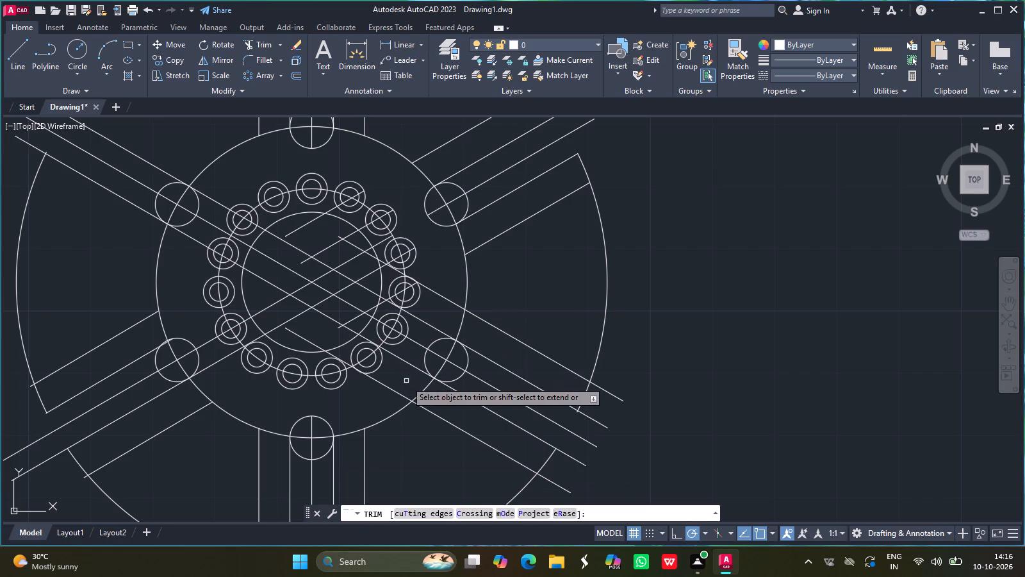
pyautogui.click(546, 478)
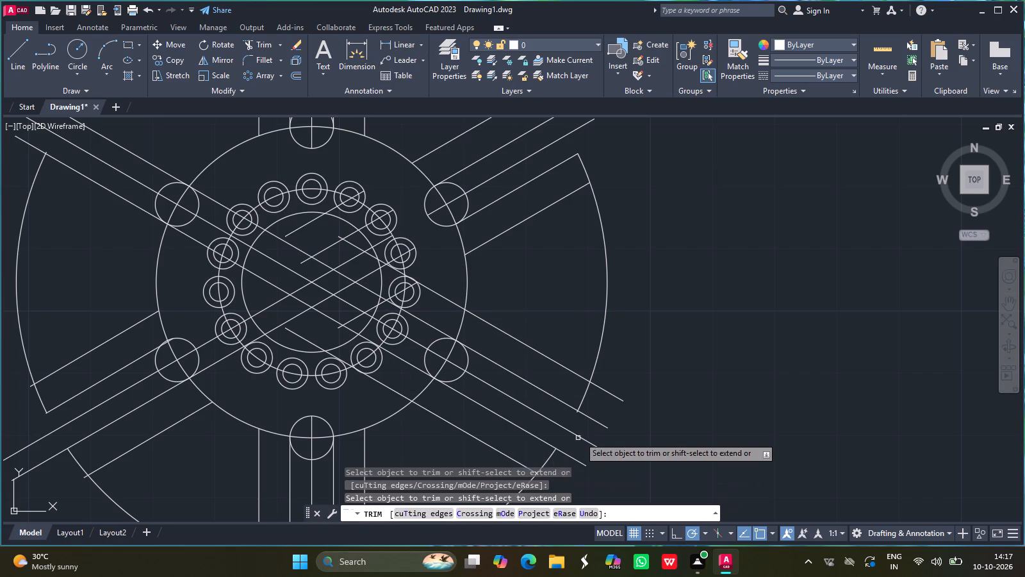
pyautogui.click(568, 471)
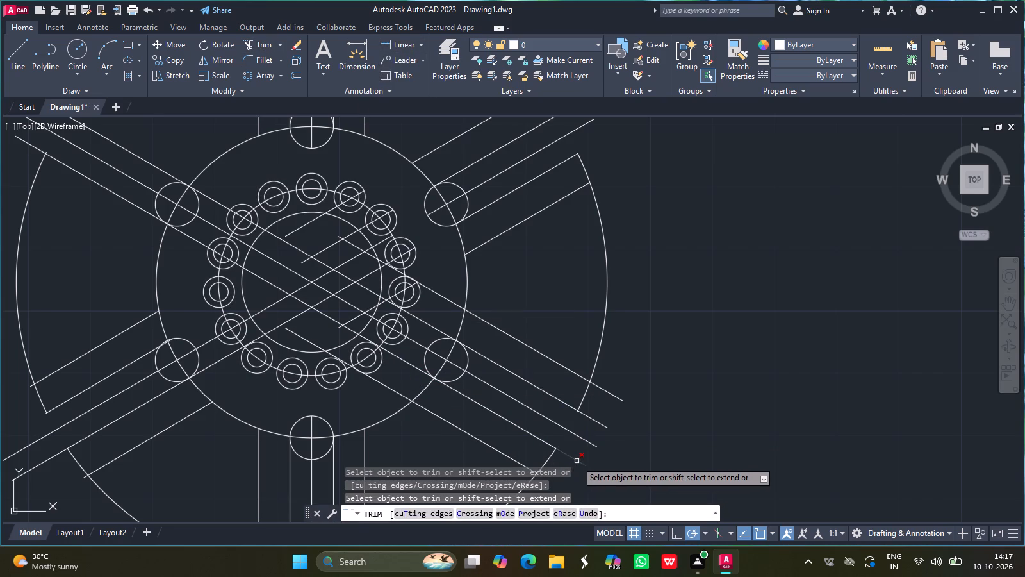
pyautogui.click(577, 461)
pyautogui.moveTo(588, 434); pyautogui.dragTo(611, 388)
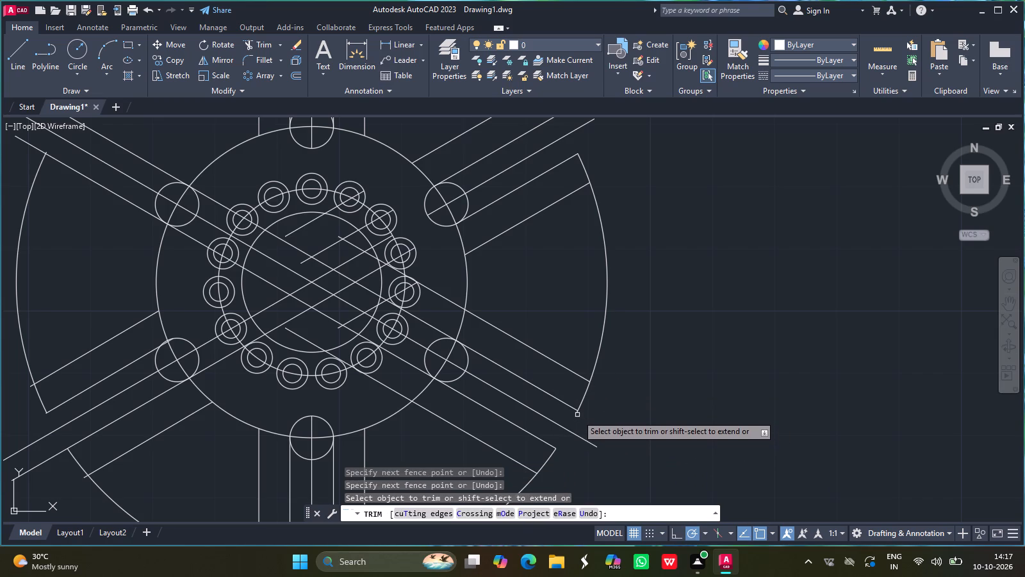
pyautogui.click(577, 415)
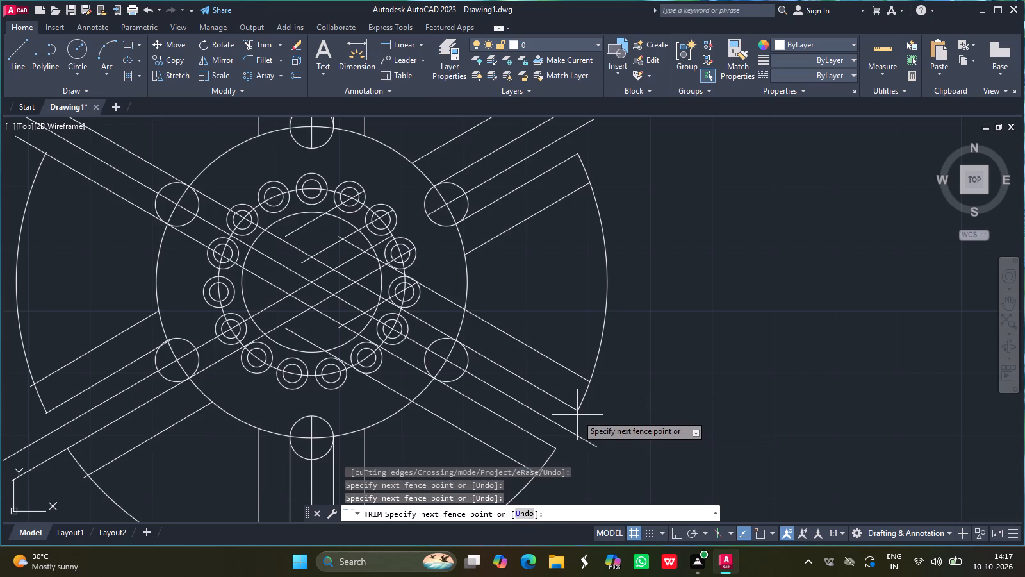
pyautogui.click(570, 415)
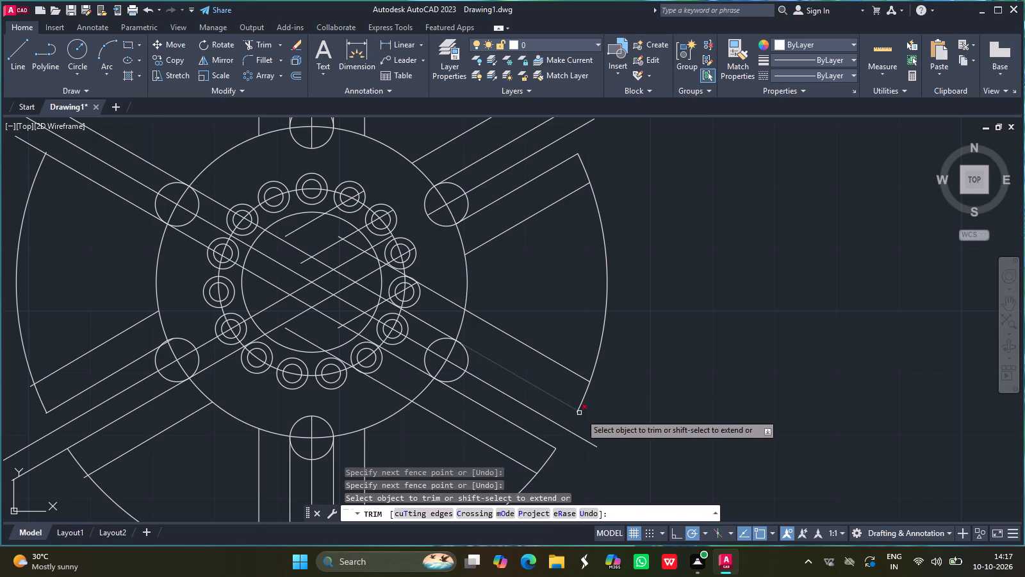
pyautogui.click(577, 413)
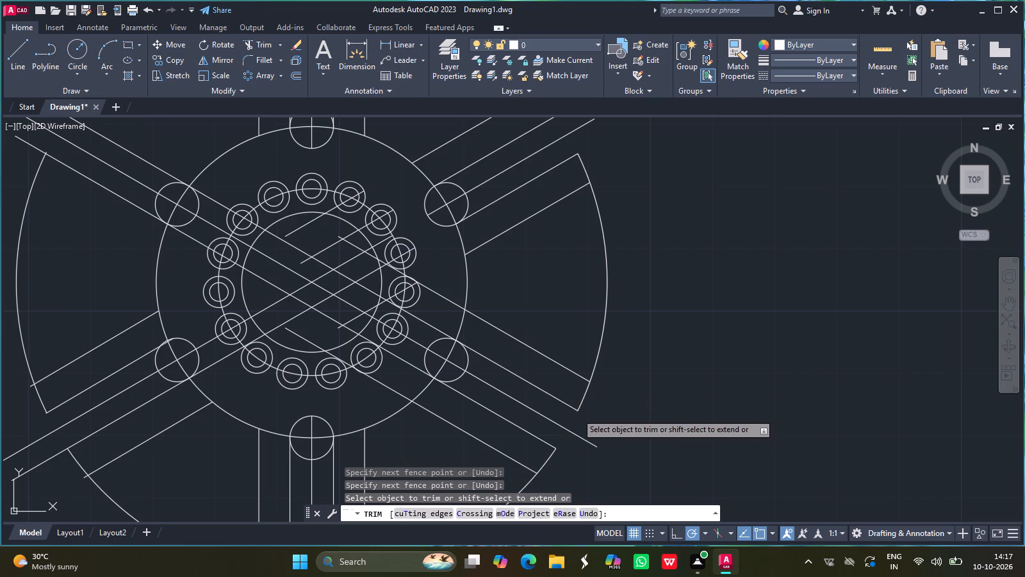
pyautogui.press('Return')
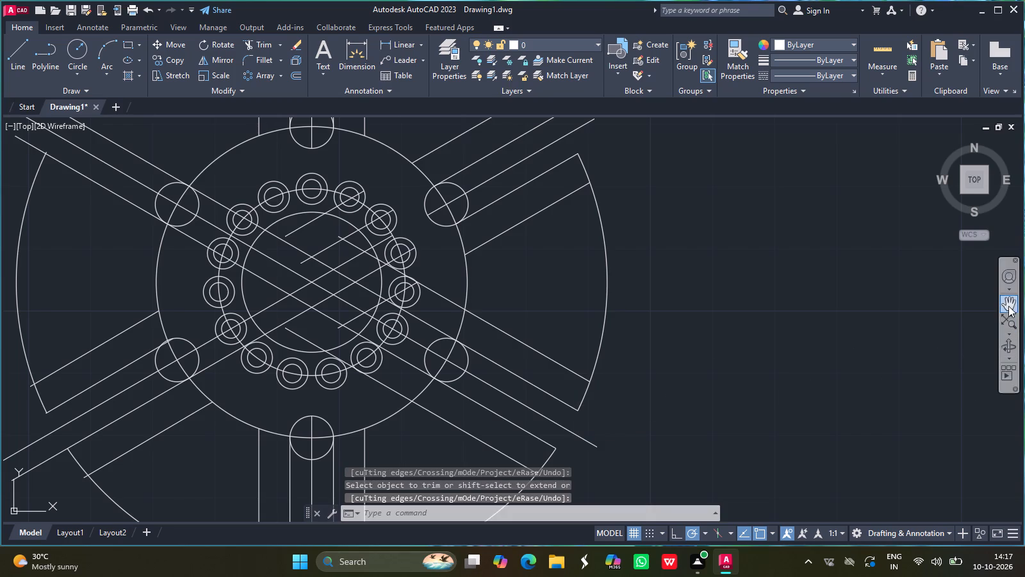
# Trim the outer ends of the bottom slot's two flanking lines where they overhang the outer circle.
pyautogui.click(1008, 301)
pyautogui.moveTo(250, 424); pyautogui.dragTo(281, 310)
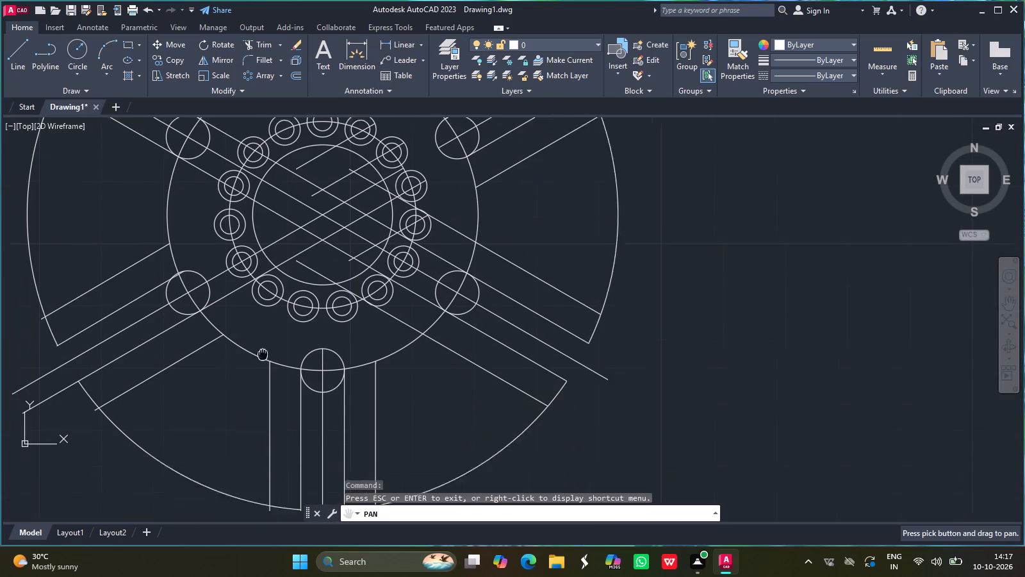
pyautogui.moveTo(281, 310); pyautogui.dragTo(317, 253)
pyautogui.press('Escape')
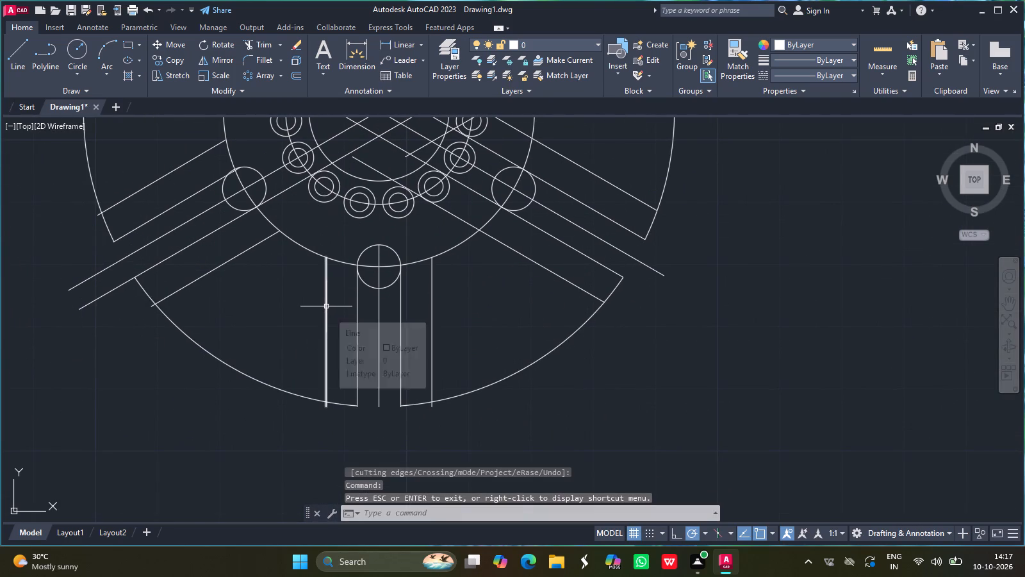
pyautogui.click(263, 43)
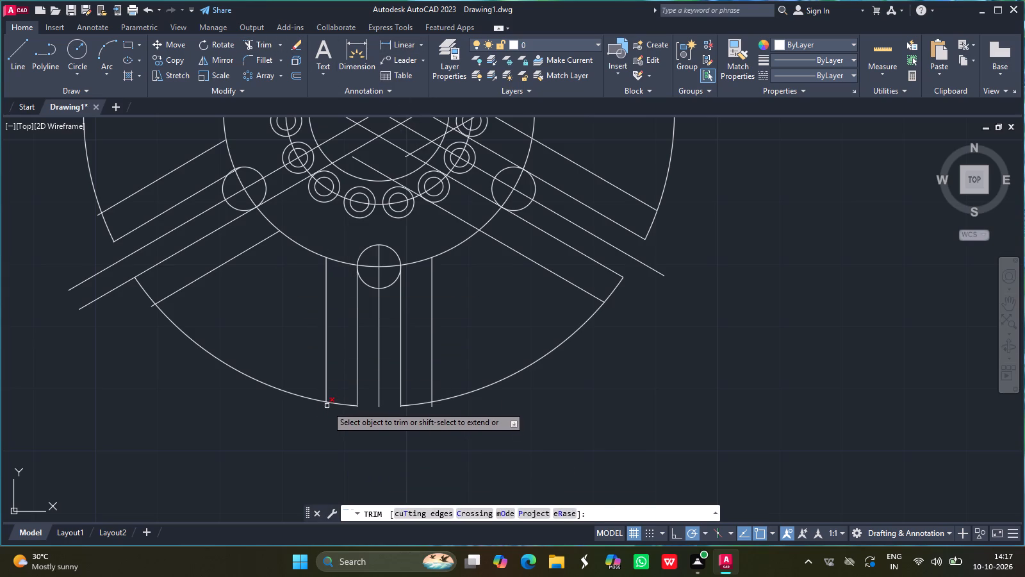
pyautogui.moveTo(327, 406); pyautogui.dragTo(431, 407)
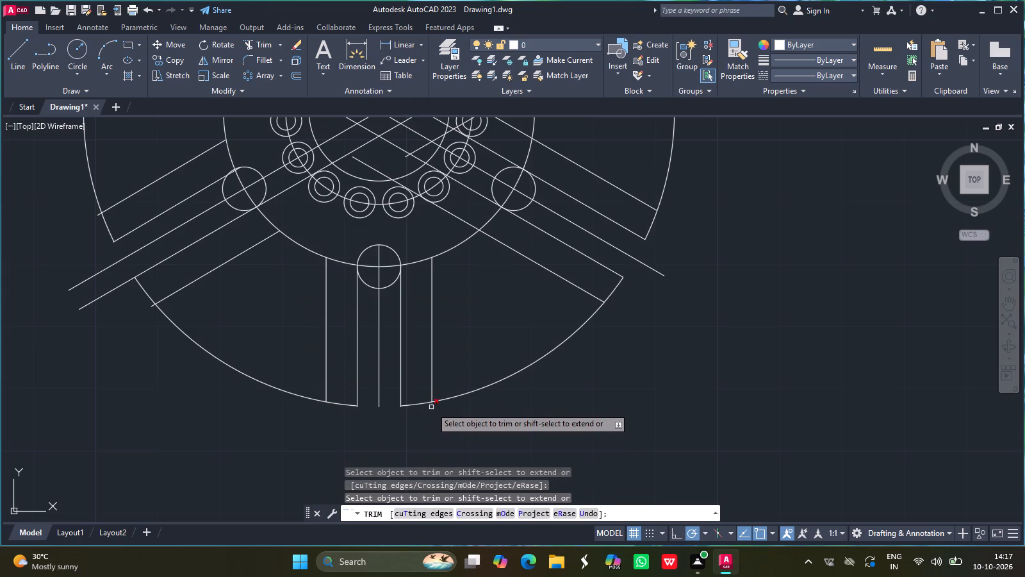
pyautogui.click(431, 407)
pyautogui.press('Return')
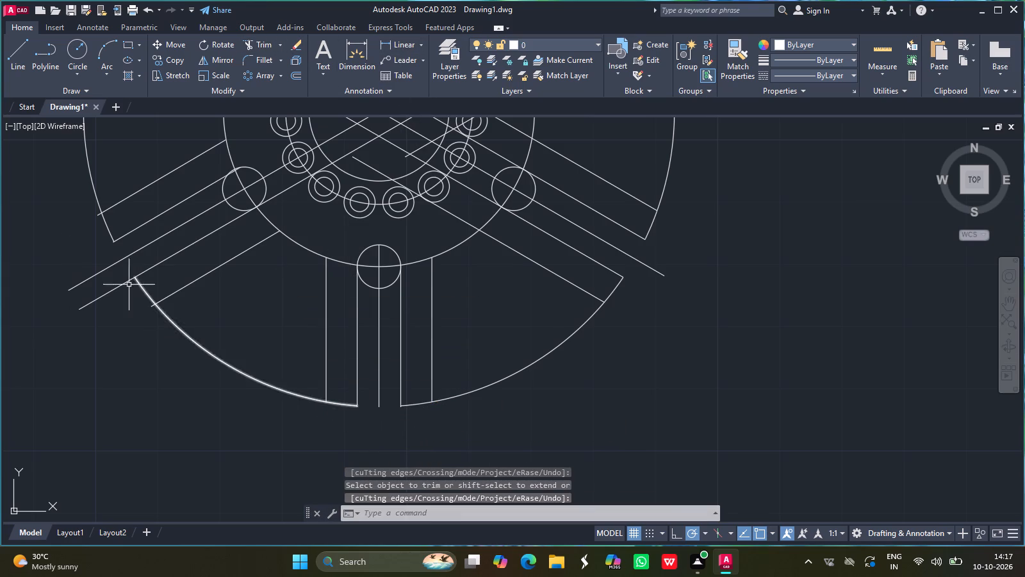
# Erase the two short flanking lines on either side of the lower-left slot.
pyautogui.moveTo(157, 178); pyautogui.dragTo(198, 292)
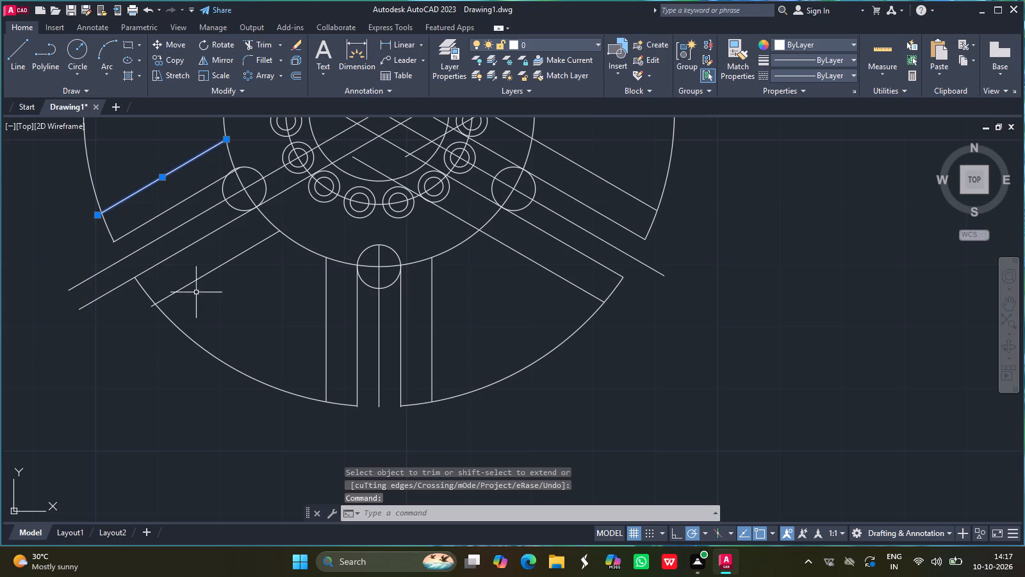
pyautogui.moveTo(198, 292); pyautogui.dragTo(201, 280)
pyautogui.click(201, 280)
pyautogui.press('Delete')
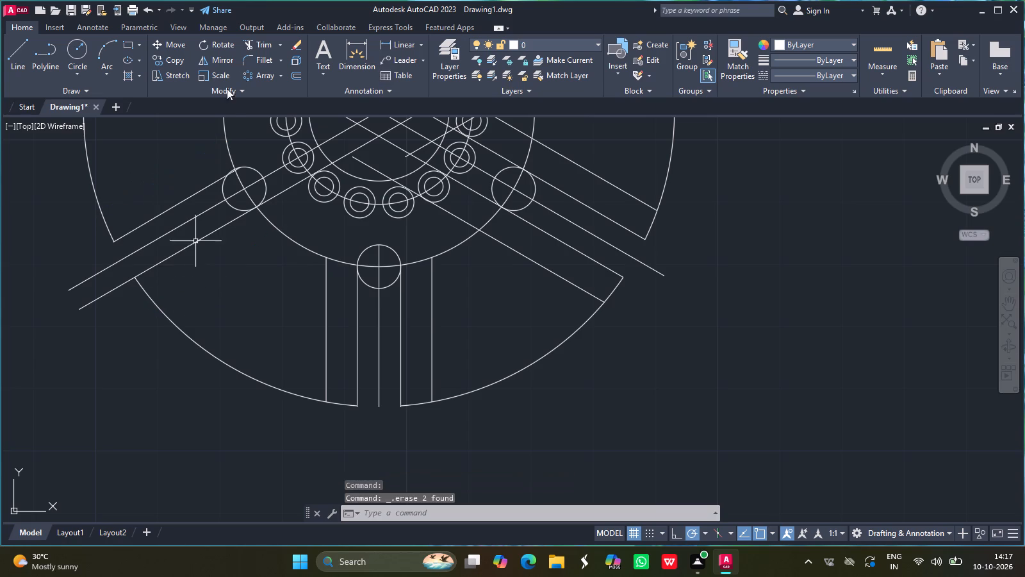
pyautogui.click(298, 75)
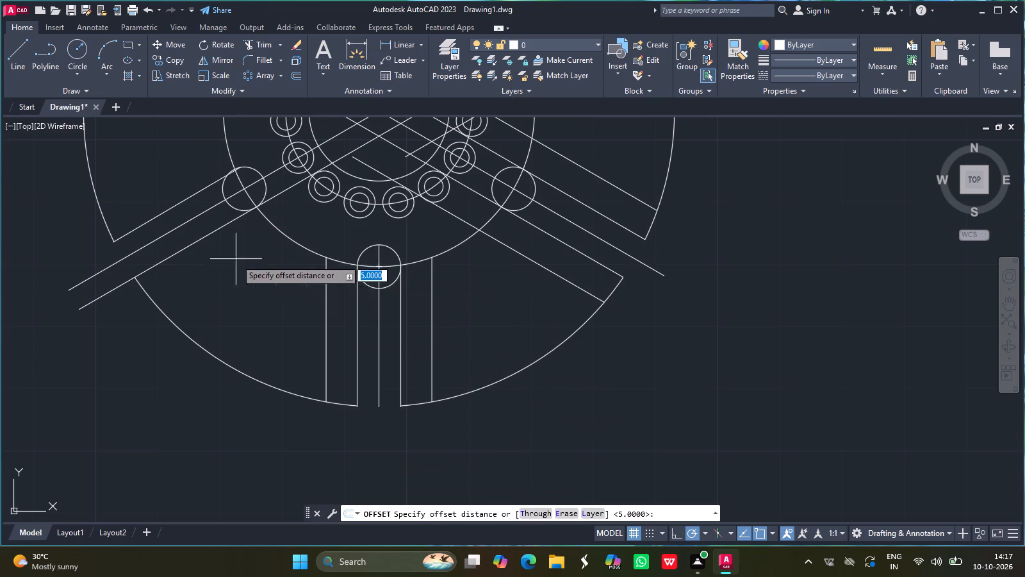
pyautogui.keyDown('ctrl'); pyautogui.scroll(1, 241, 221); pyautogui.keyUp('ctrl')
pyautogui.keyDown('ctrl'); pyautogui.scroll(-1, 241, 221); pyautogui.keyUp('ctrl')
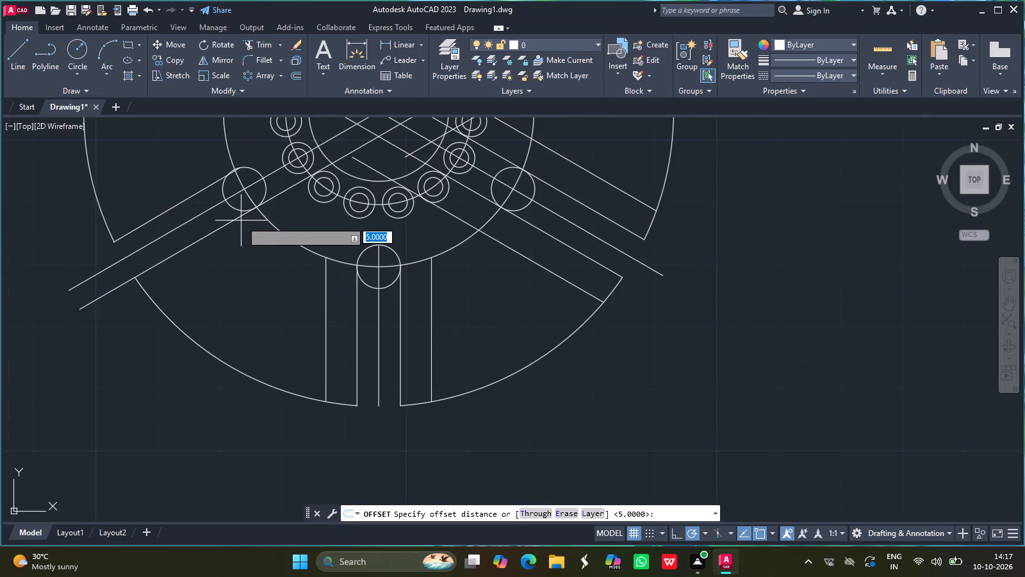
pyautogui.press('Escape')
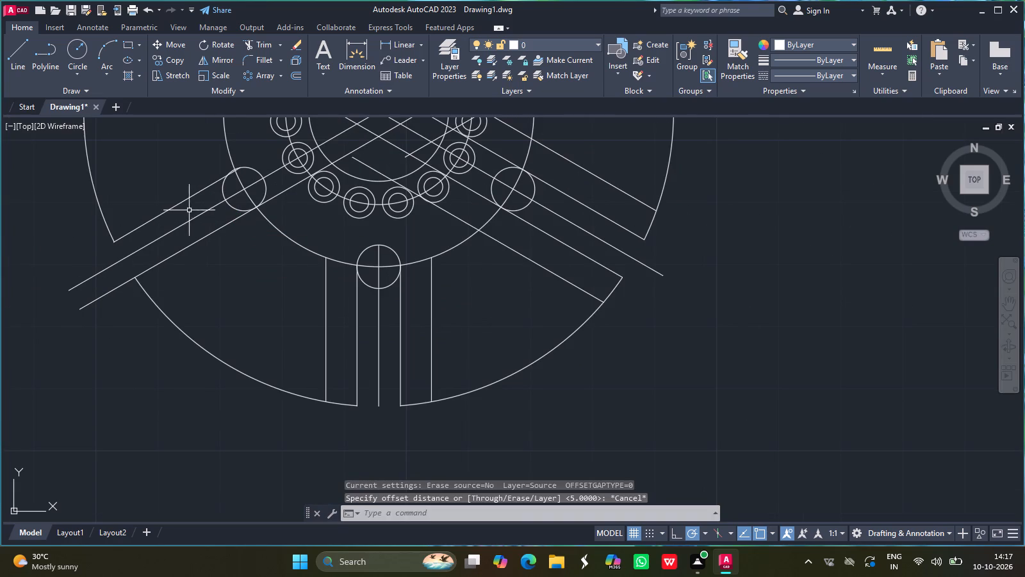
# Erase the lower-left slot's upper side line, which ends at the slot's end circle.
pyautogui.click(187, 198)
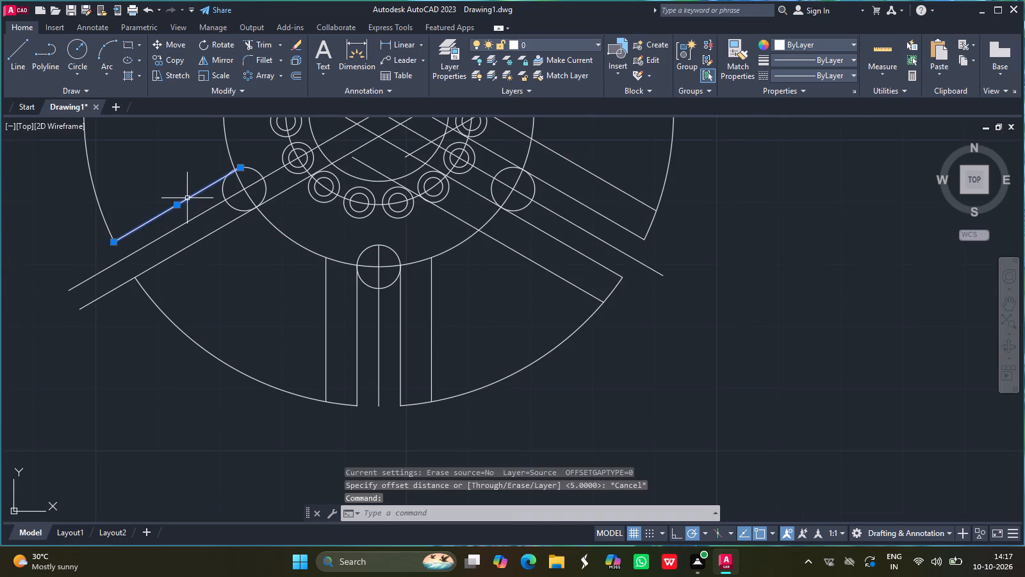
pyautogui.press('Delete')
# Offset the lower-left slot's long centre line 3.5 to its upper side to make the missing side line.
pyautogui.click(297, 76)
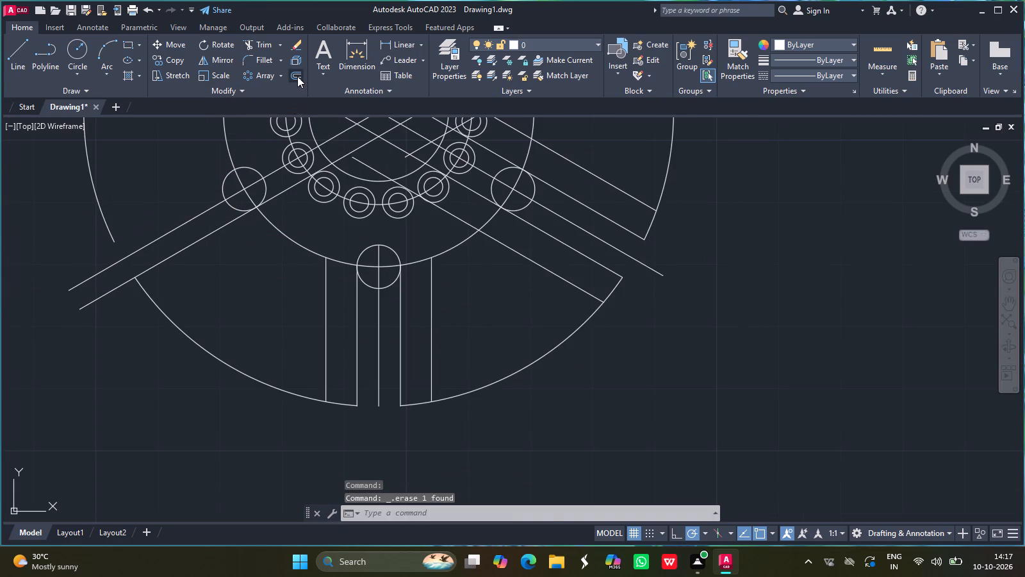
pyautogui.click(663, 514)
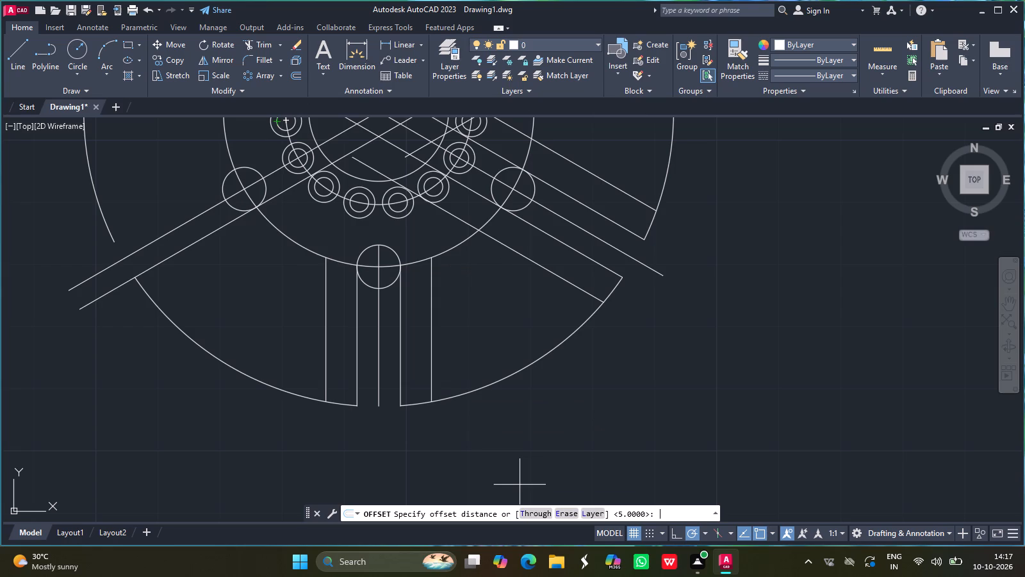
pyautogui.write('3.5')
pyautogui.press('Return')
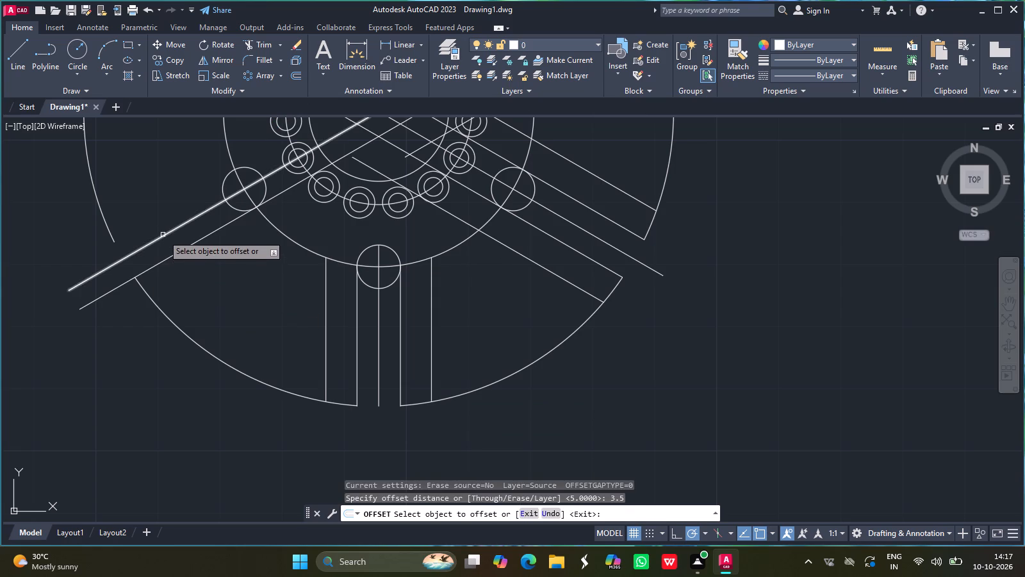
pyautogui.moveTo(163, 235); pyautogui.dragTo(152, 221)
pyautogui.click(152, 221)
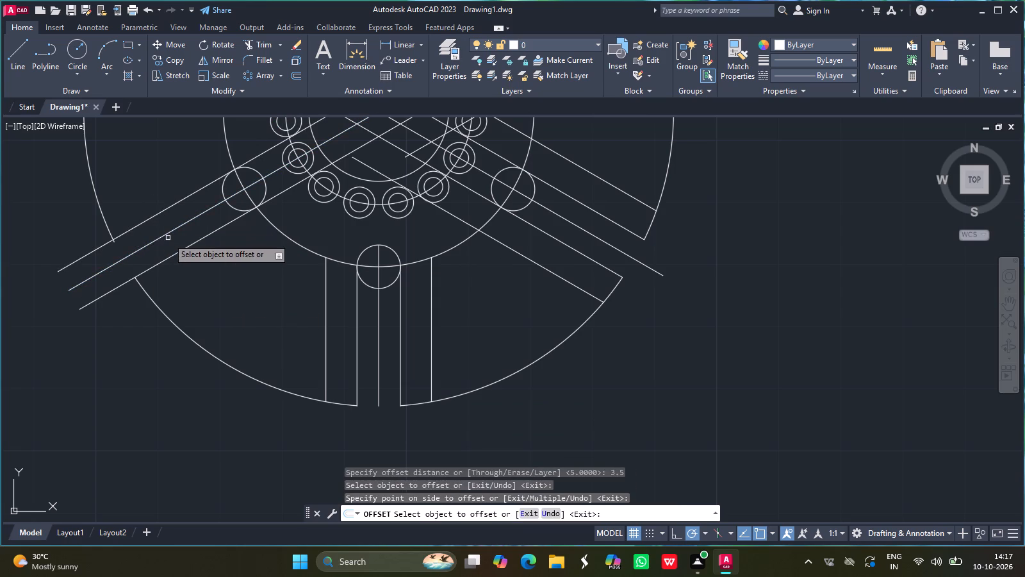
pyautogui.press('Return')
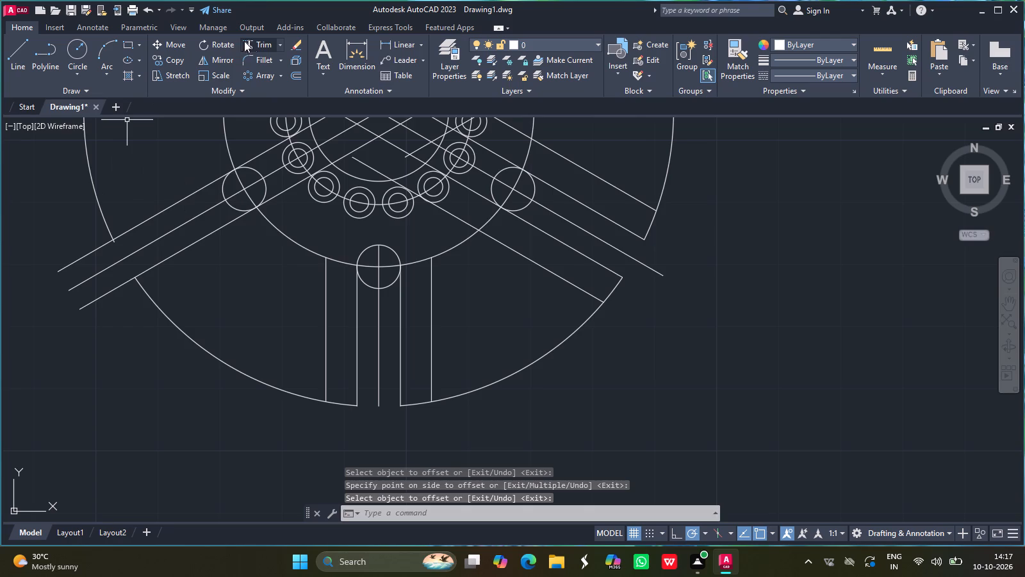
# Offset the lower-left slot's two side lines outward by 5 to create flanking lines on both sides.
pyautogui.click(299, 74)
pyautogui.press('5')
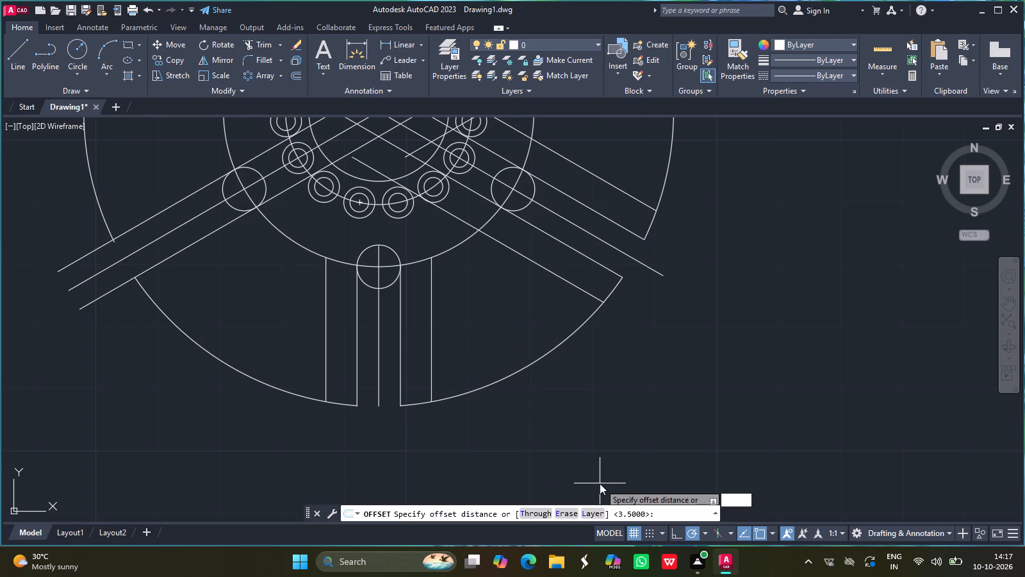
pyautogui.press('Return')
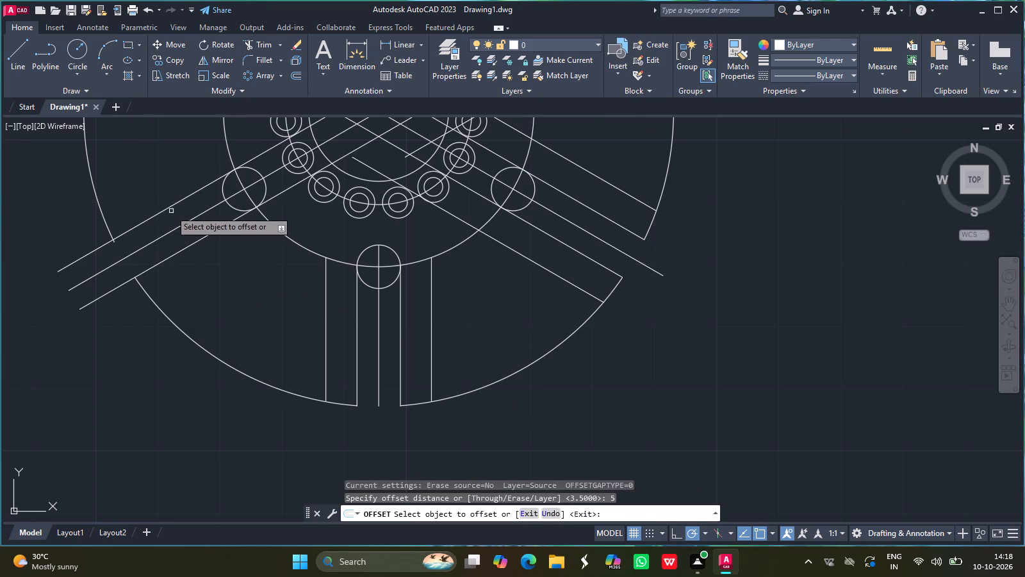
pyautogui.moveTo(166, 208); pyautogui.dragTo(155, 187)
pyautogui.click(155, 187)
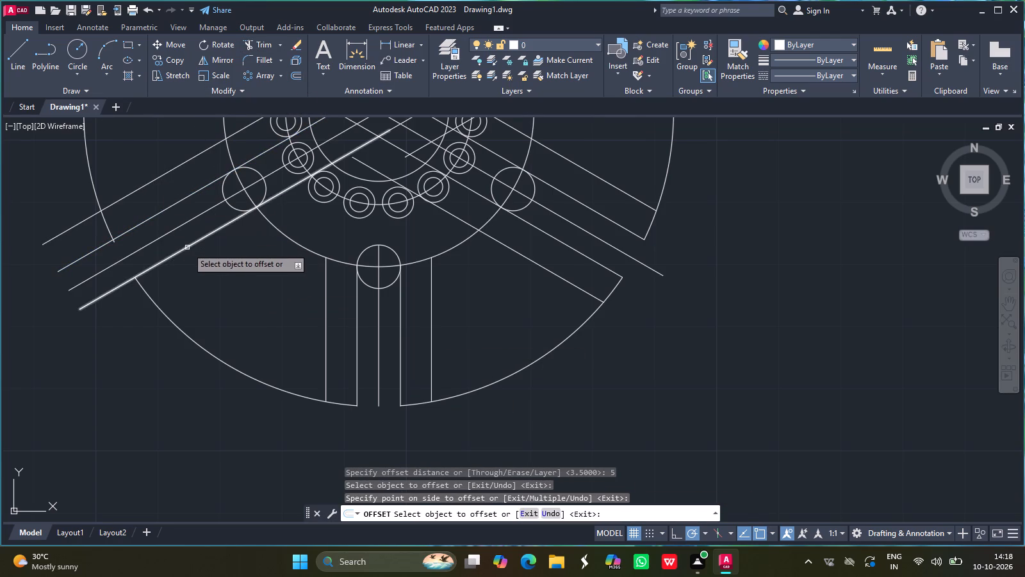
pyautogui.moveTo(190, 247); pyautogui.dragTo(208, 281)
pyautogui.click(208, 281)
pyautogui.press('Return')
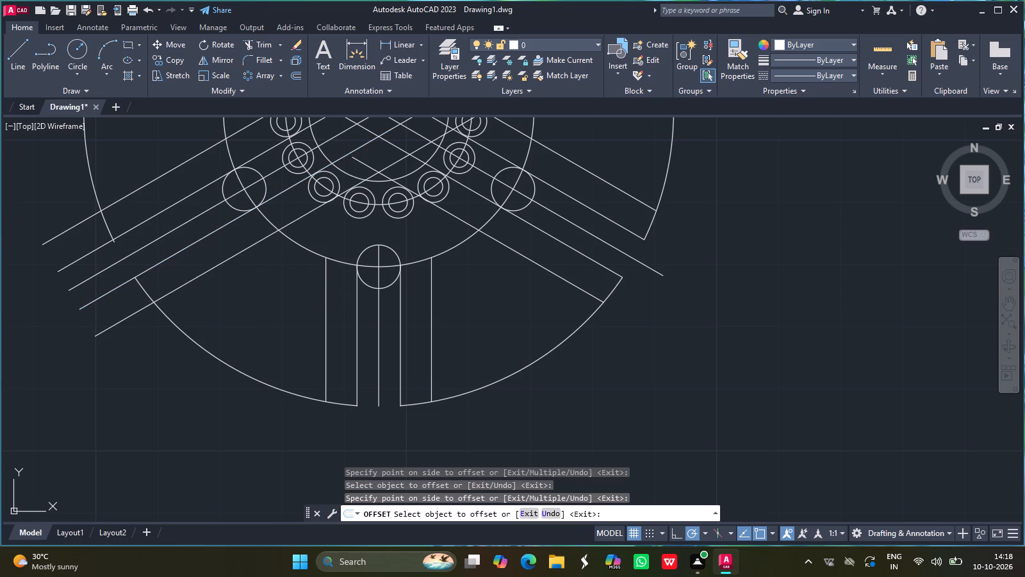
# Trim the outer ends of the lower-left slot's side and flanking lines at the outer circle, plus the overhanging arc stub, keeping the centre line long.
pyautogui.click(256, 46)
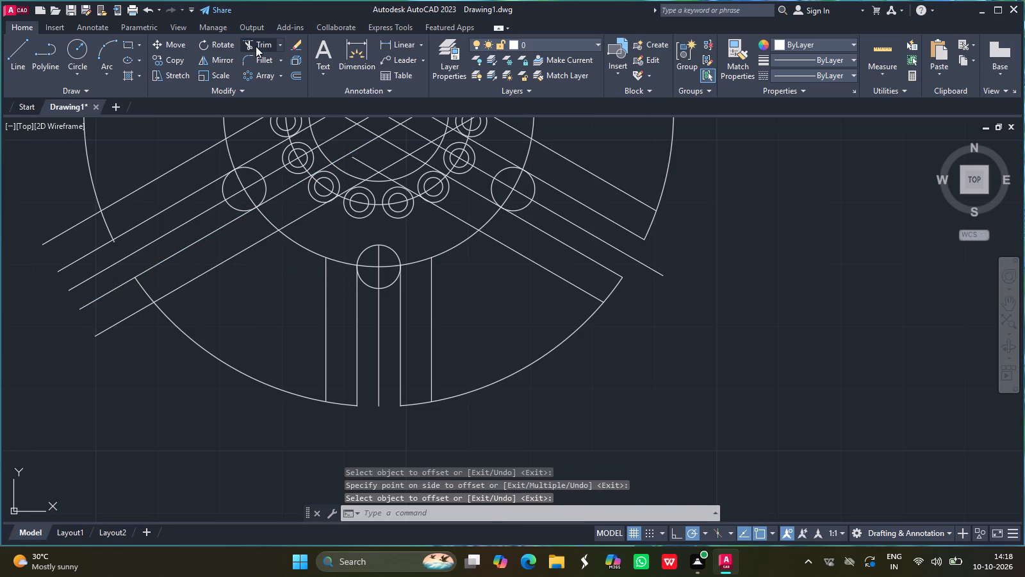
pyautogui.moveTo(129, 340); pyautogui.dragTo(111, 285)
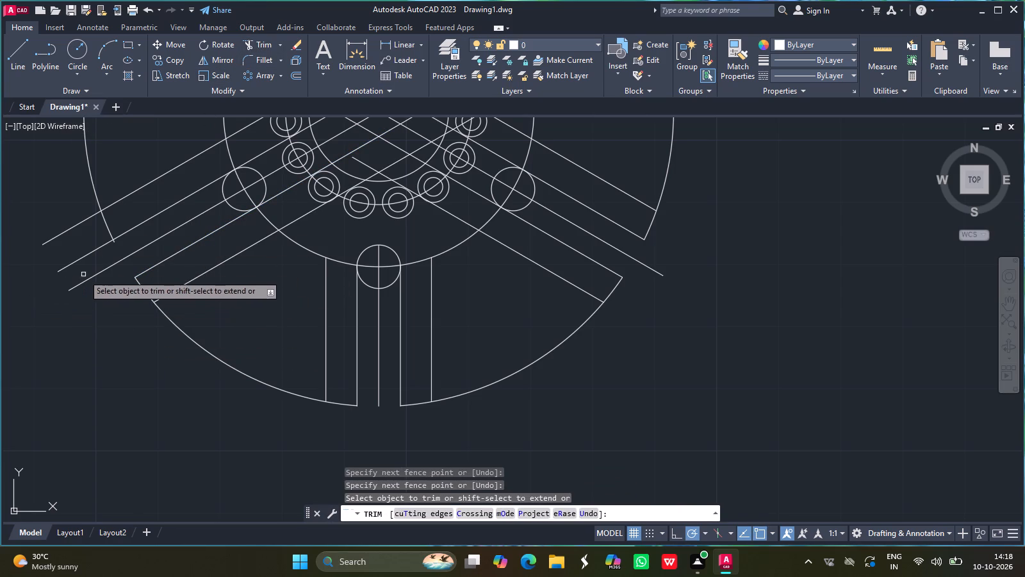
pyautogui.moveTo(90, 268); pyautogui.dragTo(72, 197)
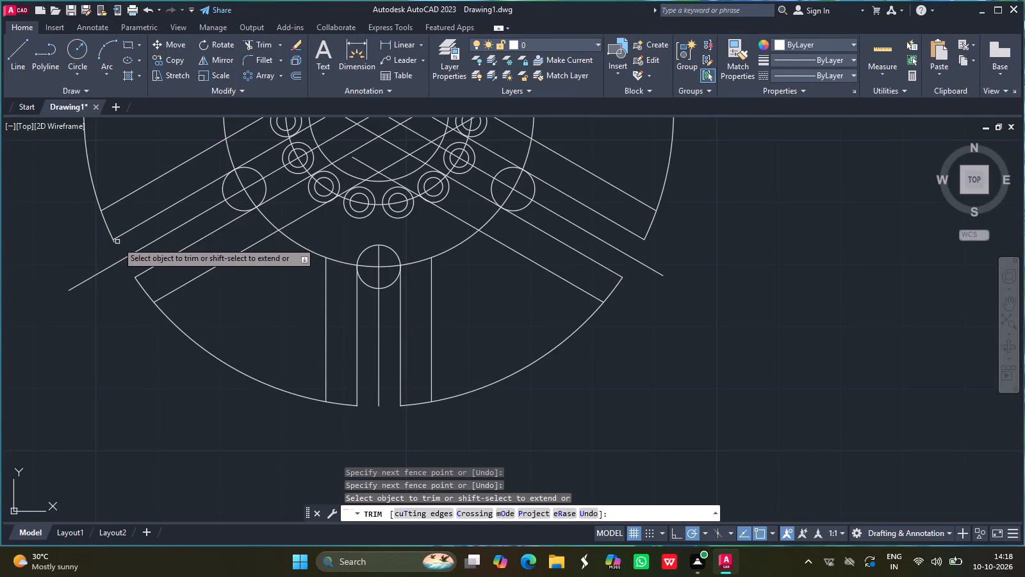
pyautogui.click(115, 242)
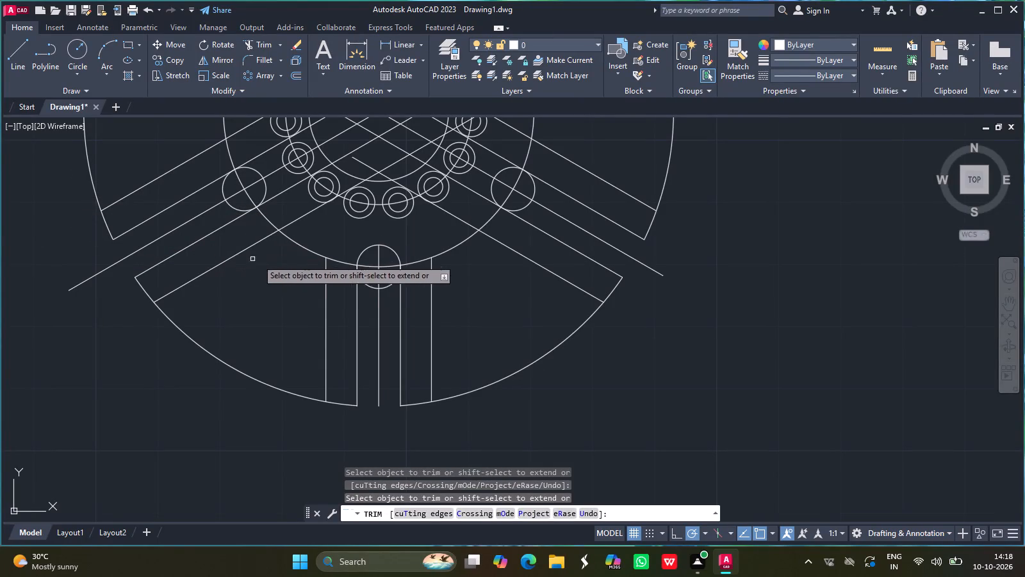
# Trim the portions of the lower-left slot's lines that run inside the circle through the slot end circles.
pyautogui.moveTo(309, 221); pyautogui.dragTo(257, 147)
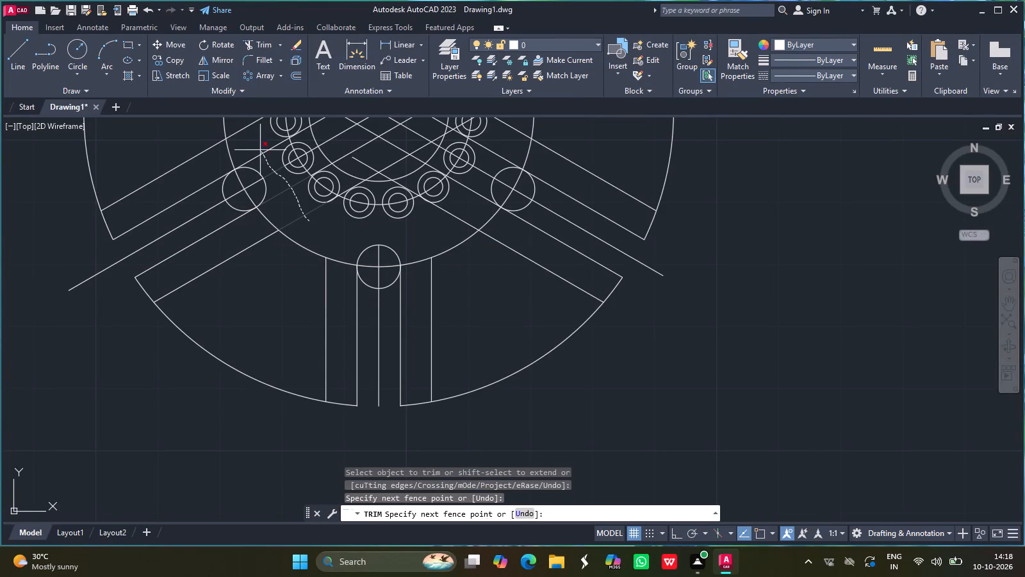
pyautogui.moveTo(257, 147); pyautogui.dragTo(245, 130)
pyautogui.click(242, 128)
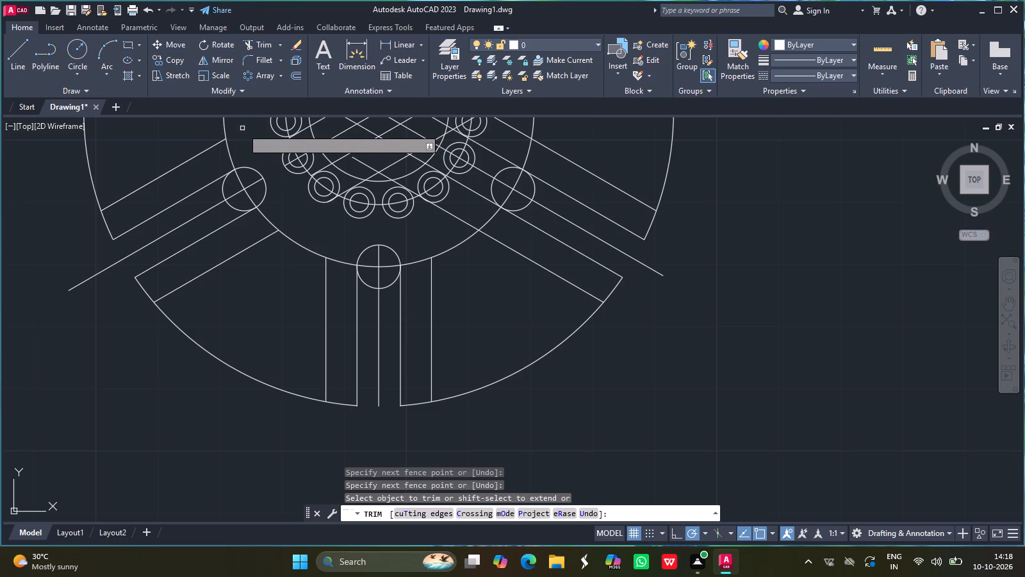
pyautogui.press('Return')
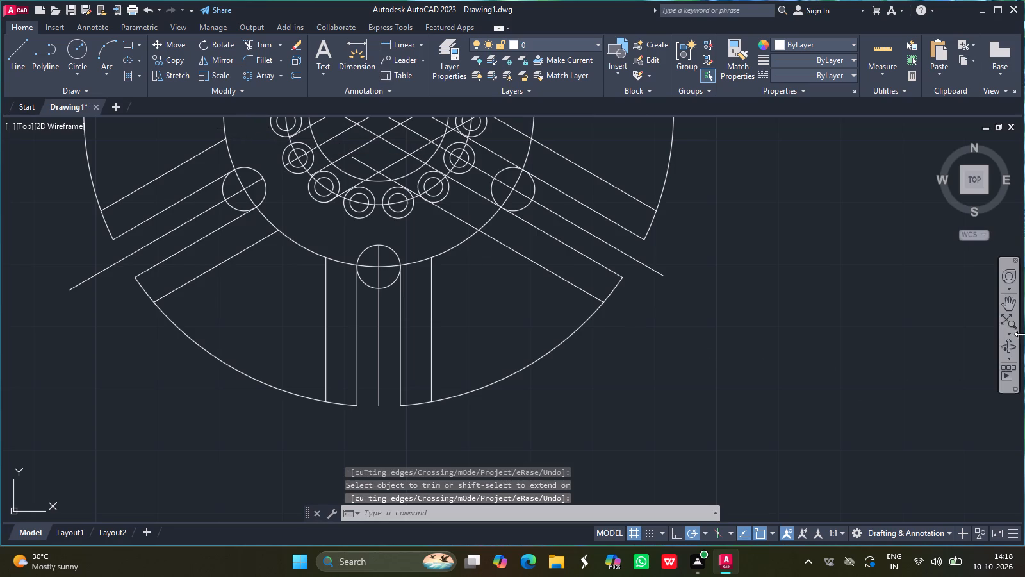
# Offset the upper-left slot's two side lines outward by 5 to create flanking lines on both sides.
pyautogui.click(1010, 307)
pyautogui.moveTo(275, 298); pyautogui.dragTo(303, 497)
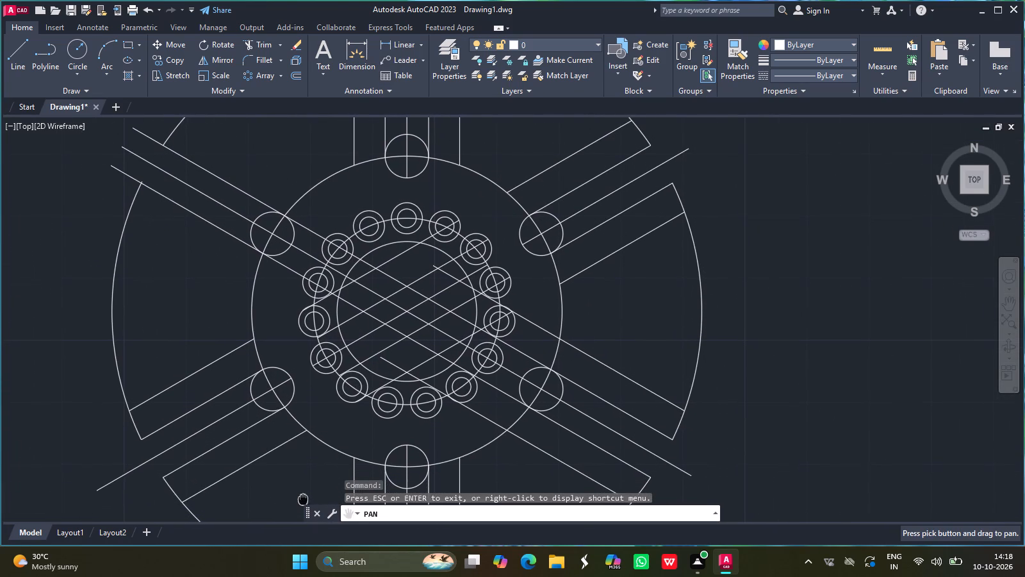
pyautogui.moveTo(303, 497); pyautogui.dragTo(303, 496)
pyautogui.press('Escape')
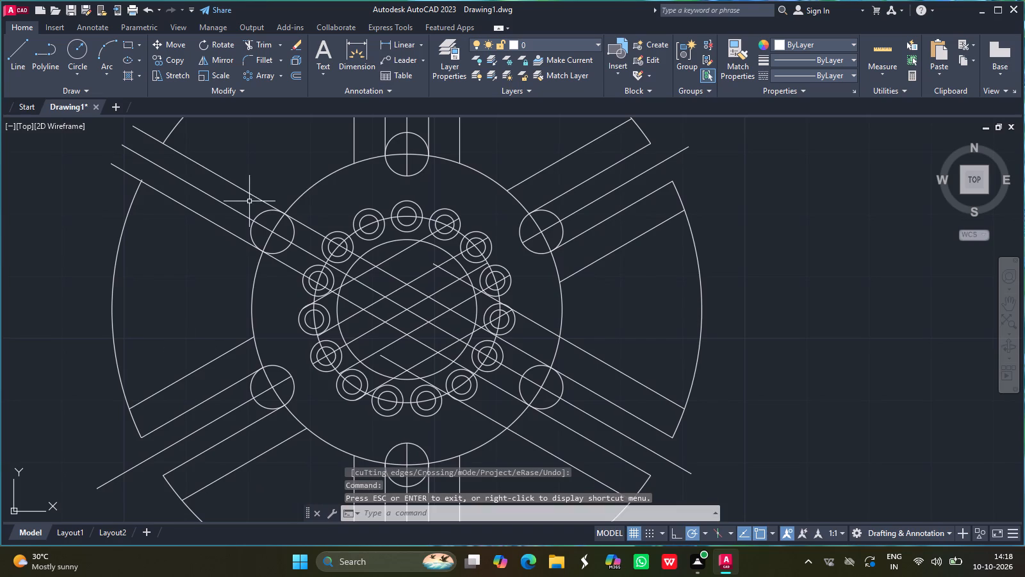
pyautogui.click(298, 71)
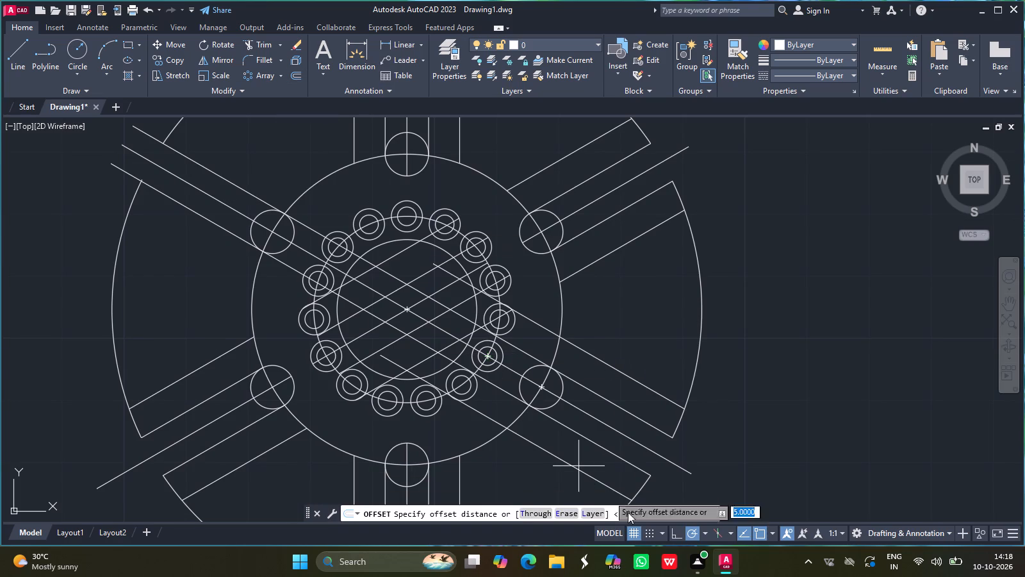
pyautogui.click(674, 509)
pyautogui.press('5')
pyautogui.press('Return')
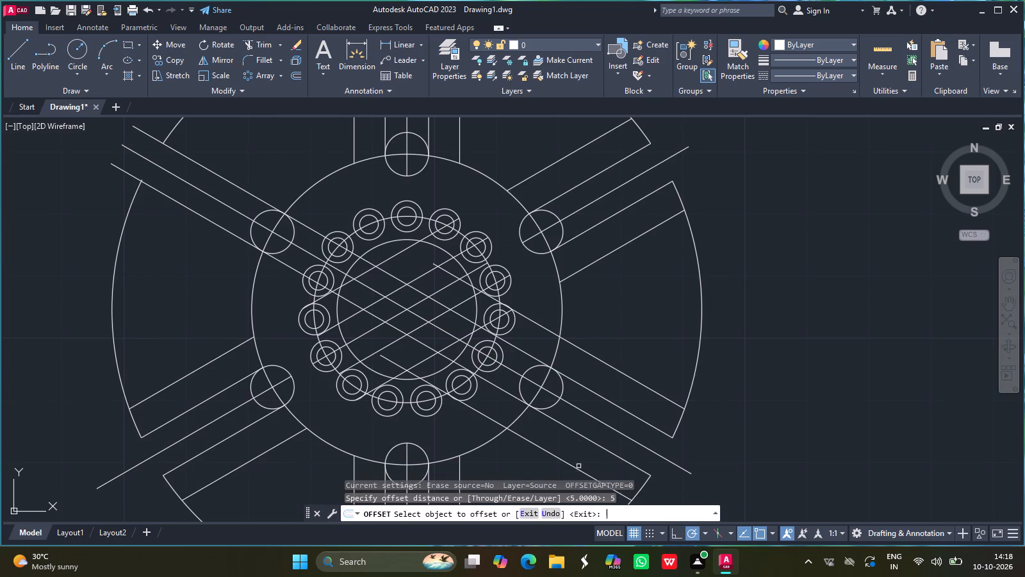
pyautogui.moveTo(231, 181); pyautogui.dragTo(238, 176)
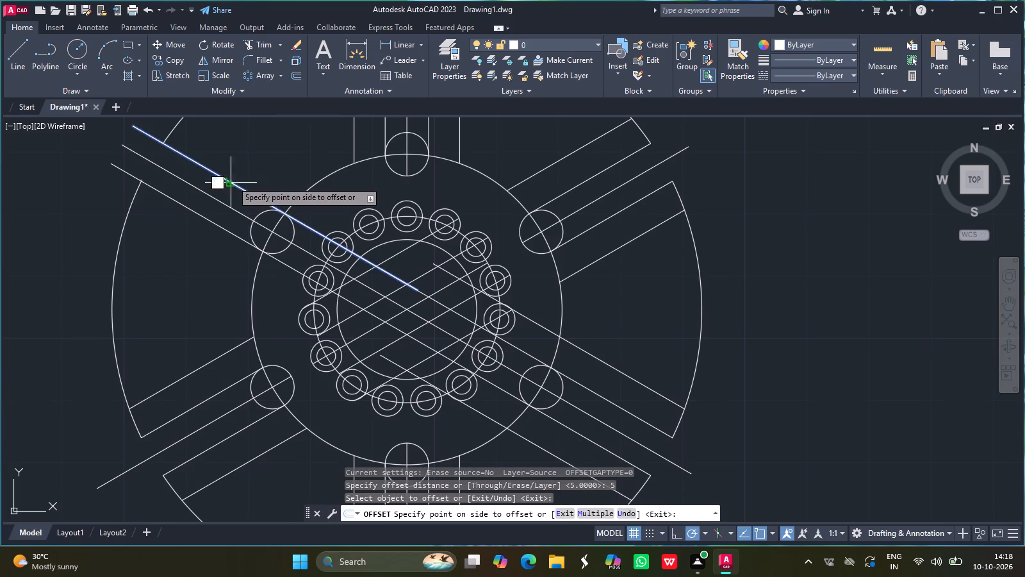
pyautogui.moveTo(238, 176); pyautogui.dragTo(263, 158)
pyautogui.moveTo(263, 158); pyautogui.dragTo(192, 212)
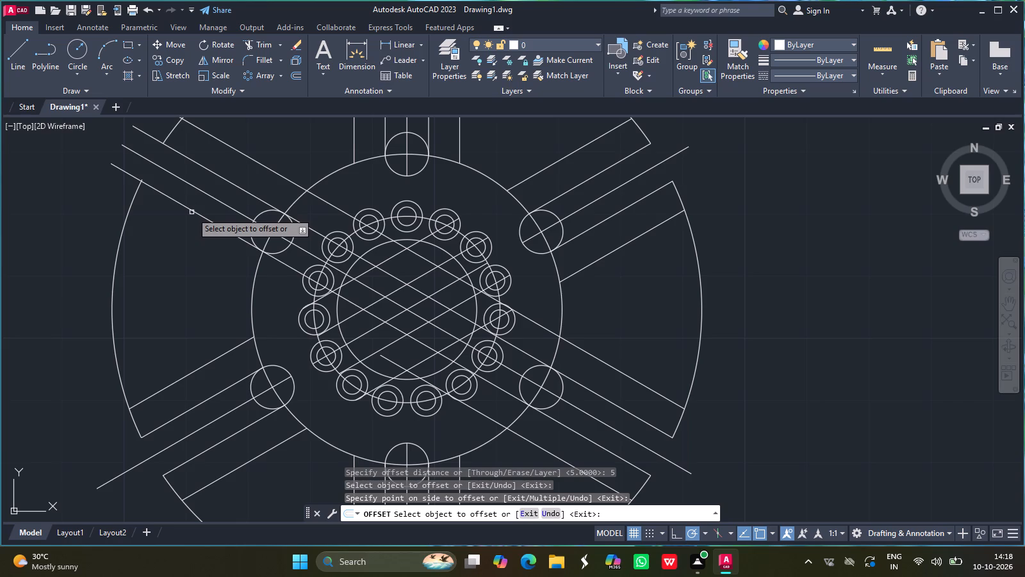
pyautogui.moveTo(192, 212); pyautogui.dragTo(174, 247)
pyautogui.click(174, 247)
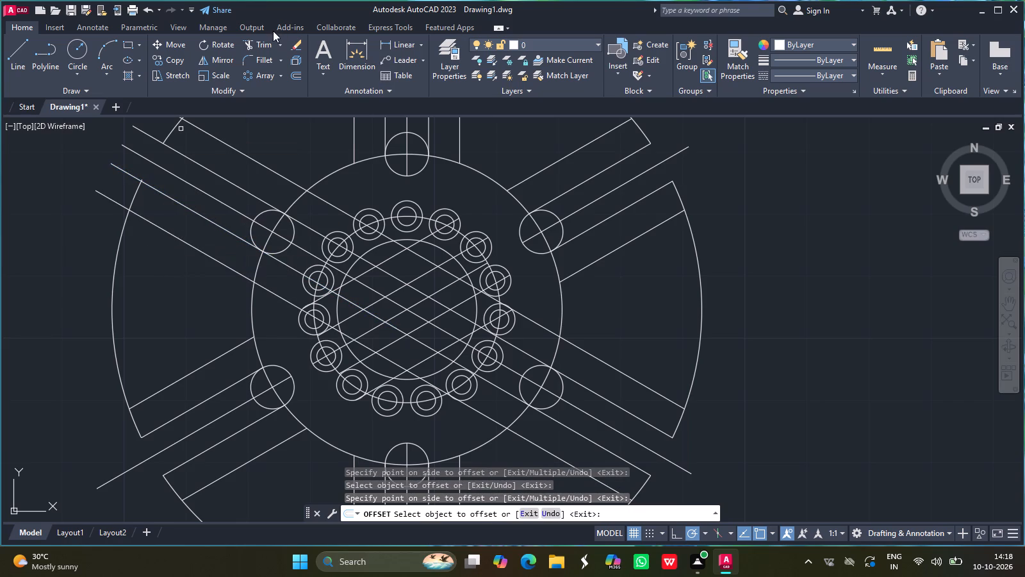
# Trim the portions of the upper-left slot's lines that run inside the circle through the slot end circles.
pyautogui.click(261, 45)
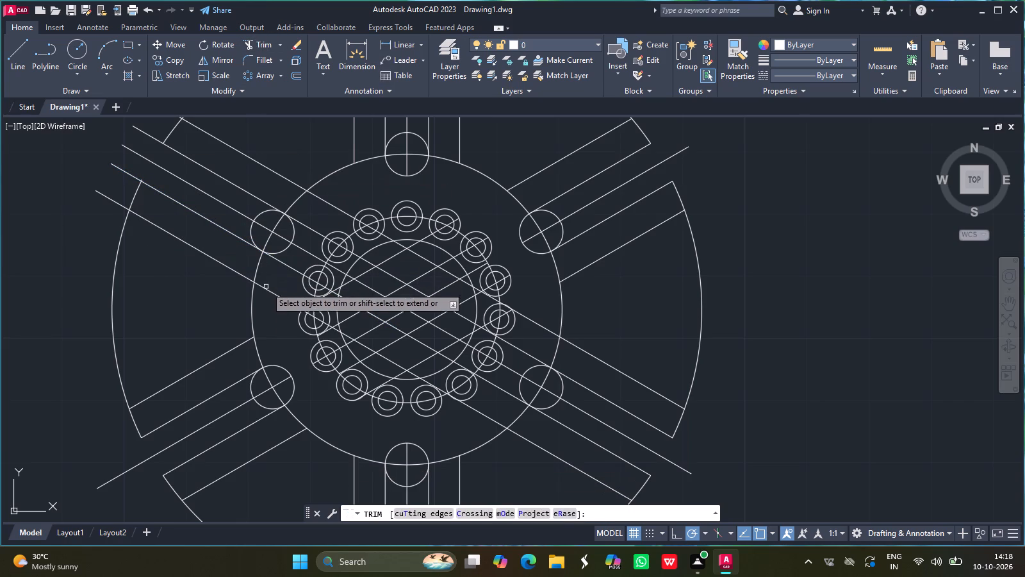
pyautogui.moveTo(274, 301); pyautogui.dragTo(337, 207)
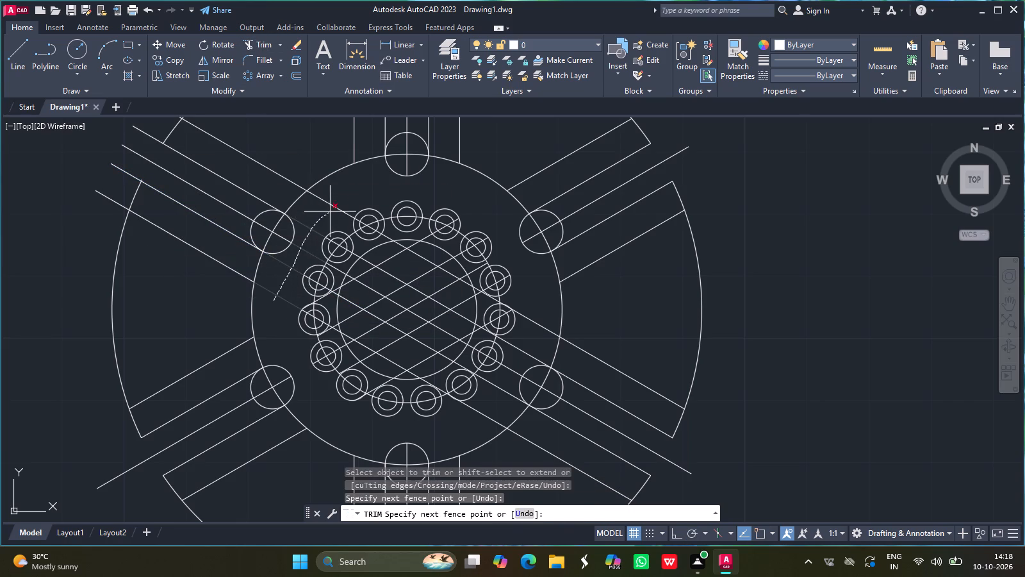
pyautogui.moveTo(337, 207); pyautogui.dragTo(341, 205)
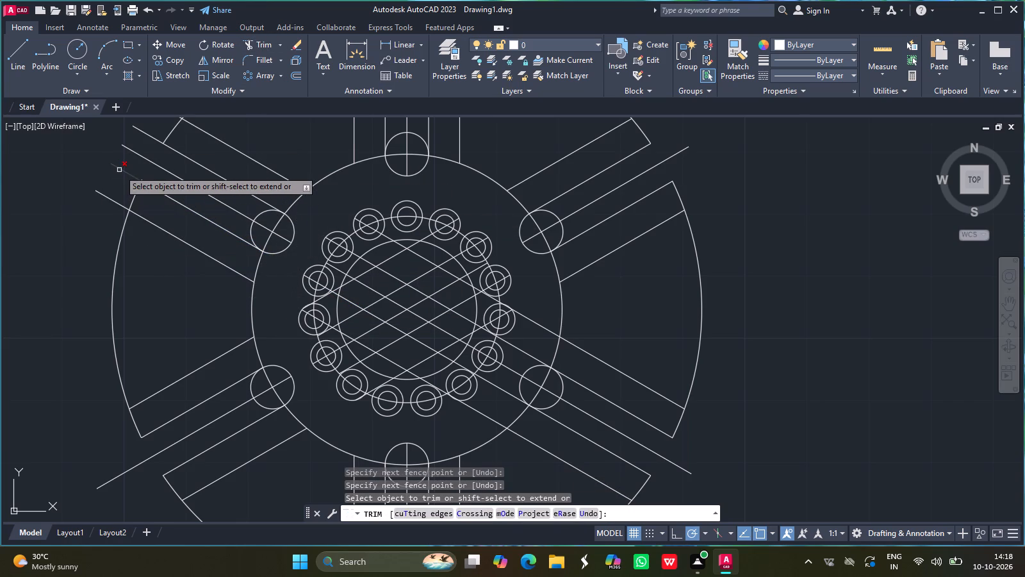
# Trim the outer ends of the upper-left slot's side and flanking lines at the outer circle, keeping the centre line long.
pyautogui.moveTo(119, 170); pyautogui.dragTo(147, 132)
pyautogui.click(147, 132)
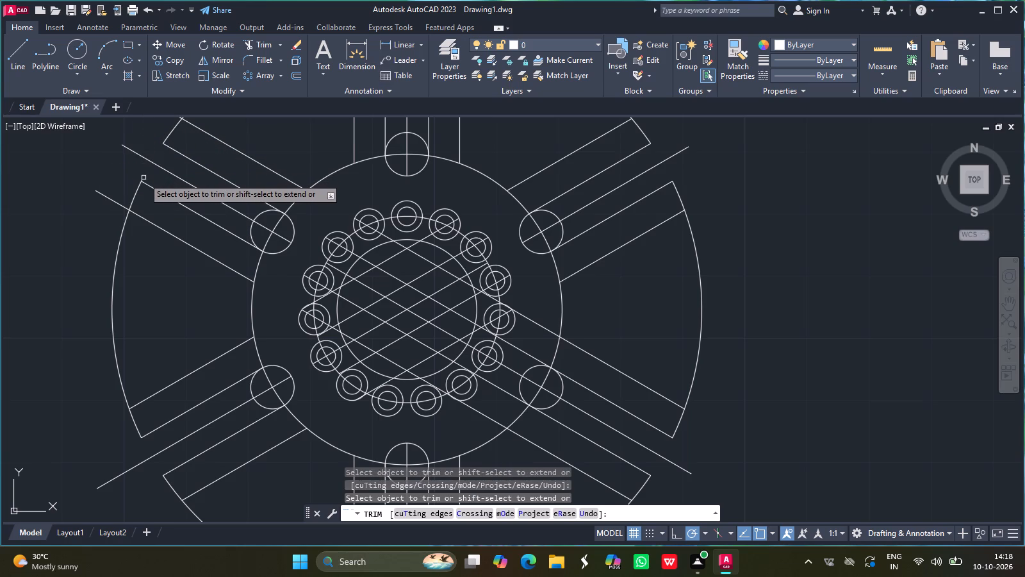
pyautogui.moveTo(142, 178); pyautogui.dragTo(106, 198)
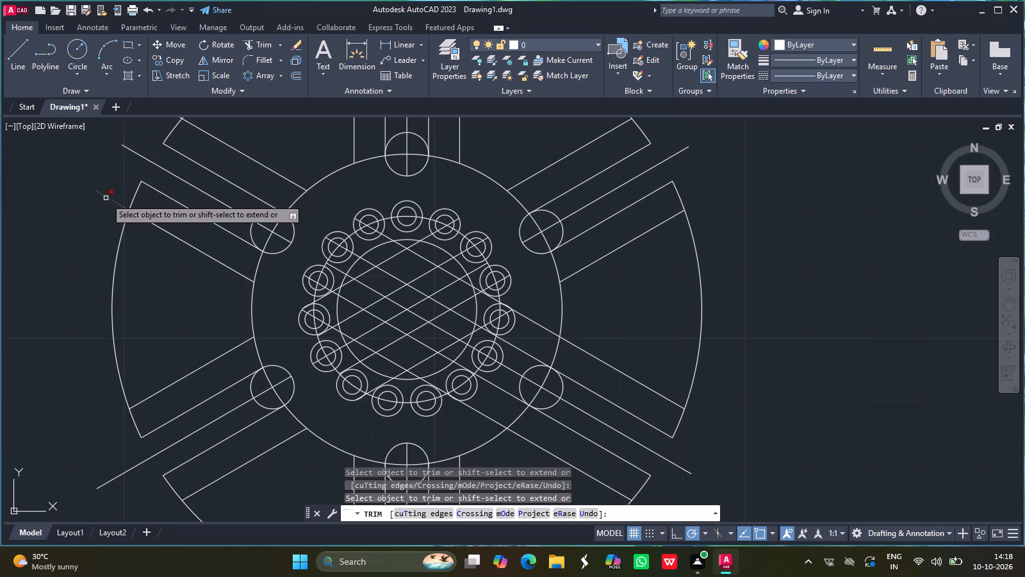
pyautogui.click(106, 198)
pyautogui.keyDown('ctrl'); pyautogui.scroll(-1, 179, 175); pyautogui.keyUp('ctrl')
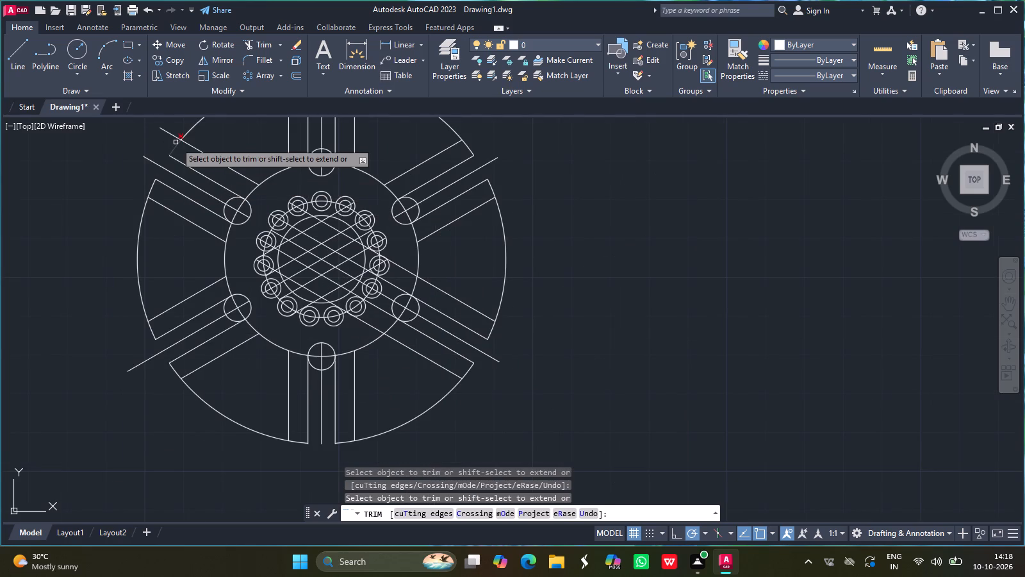
pyautogui.click(174, 133)
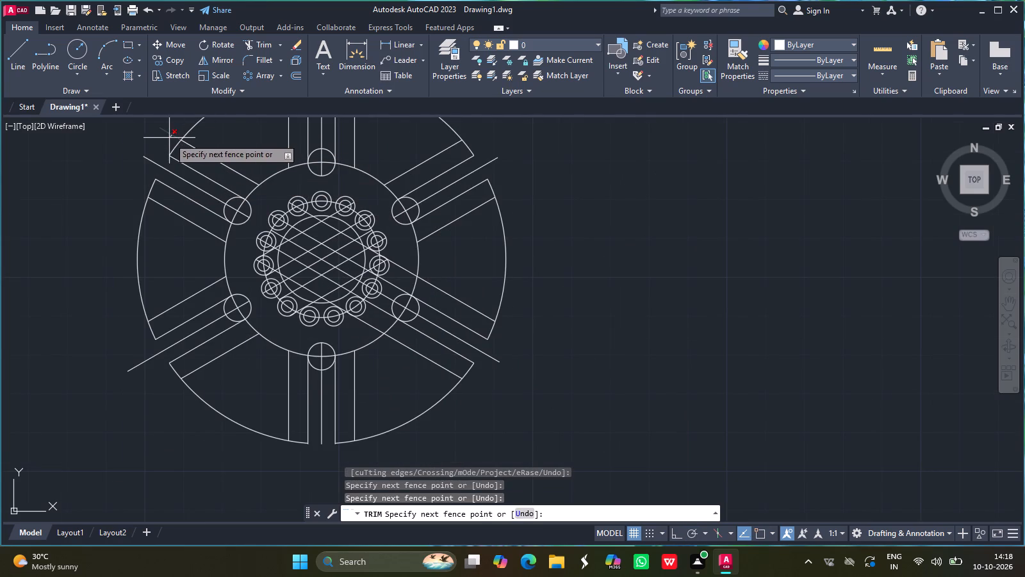
pyautogui.click(169, 138)
pyautogui.press('Return')
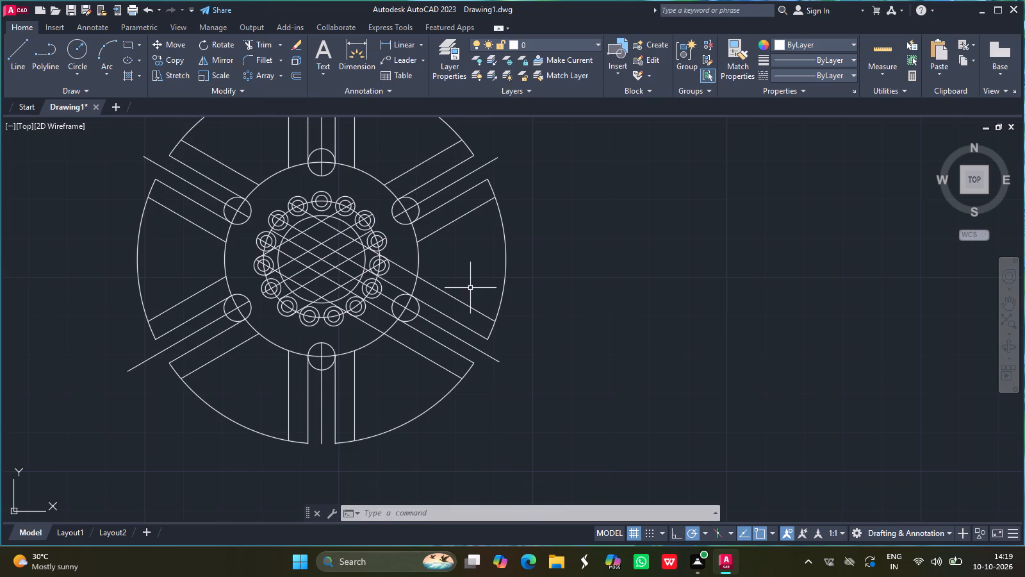
# Erase the group of lines crossing the central area inside the ring of small circles.
pyautogui.moveTo(327, 284); pyautogui.dragTo(307, 238)
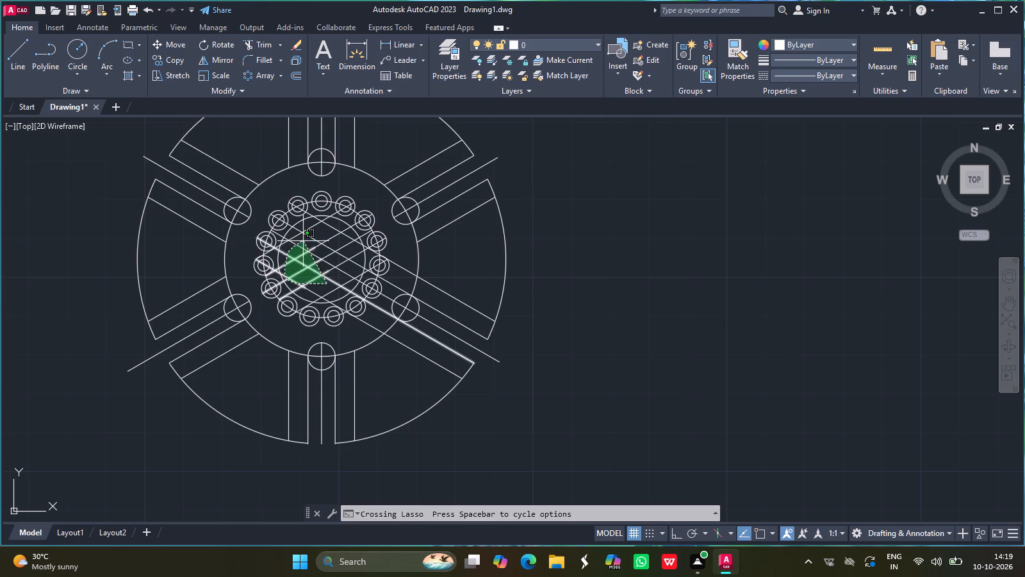
pyautogui.moveTo(307, 238); pyautogui.dragTo(332, 248)
pyautogui.press('Delete')
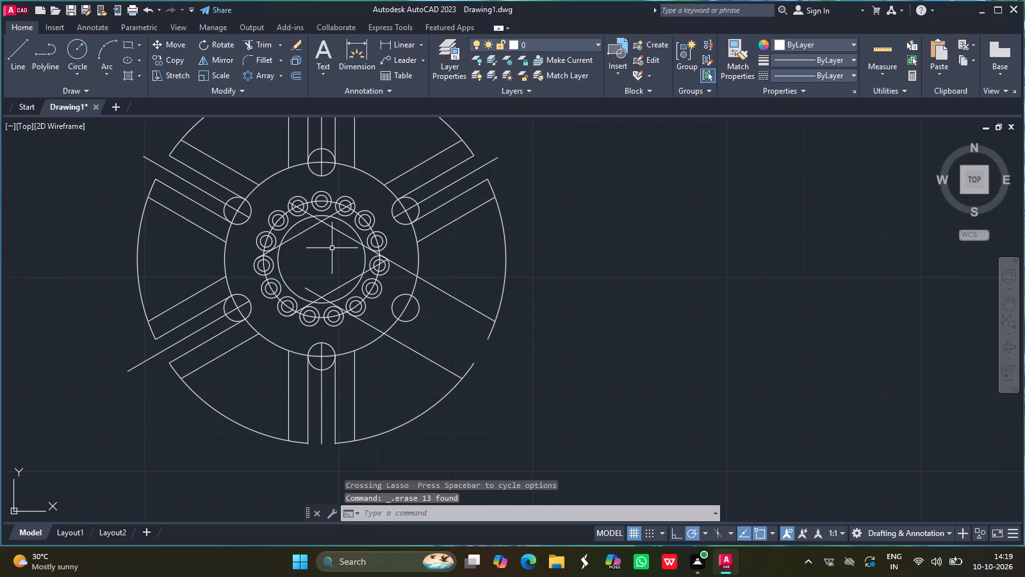
# Undo the last erase to restore the lines crossing the central area and the lower-right slot.
pyautogui.click(292, 237)
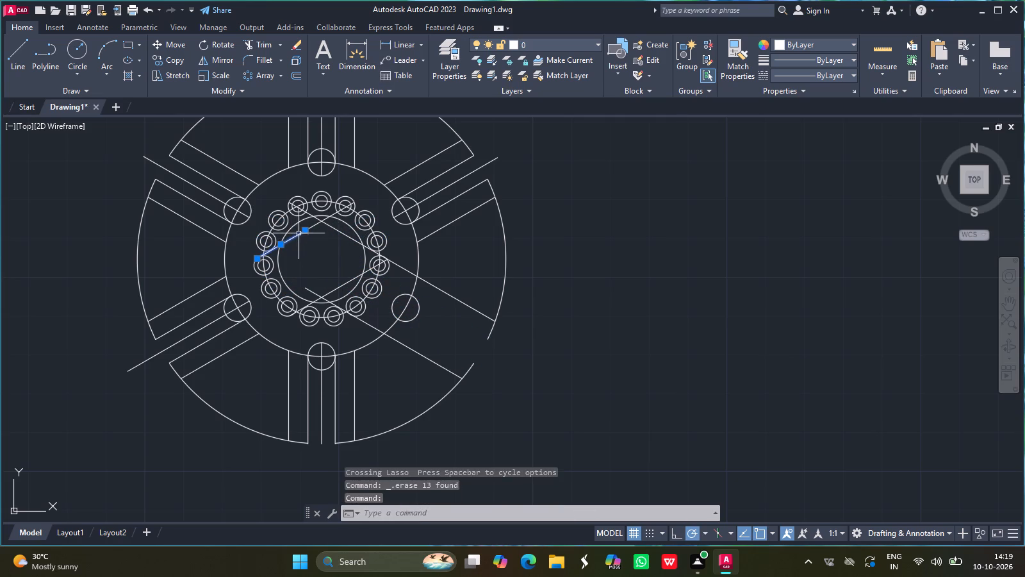
pyautogui.moveTo(311, 227); pyautogui.dragTo(333, 228)
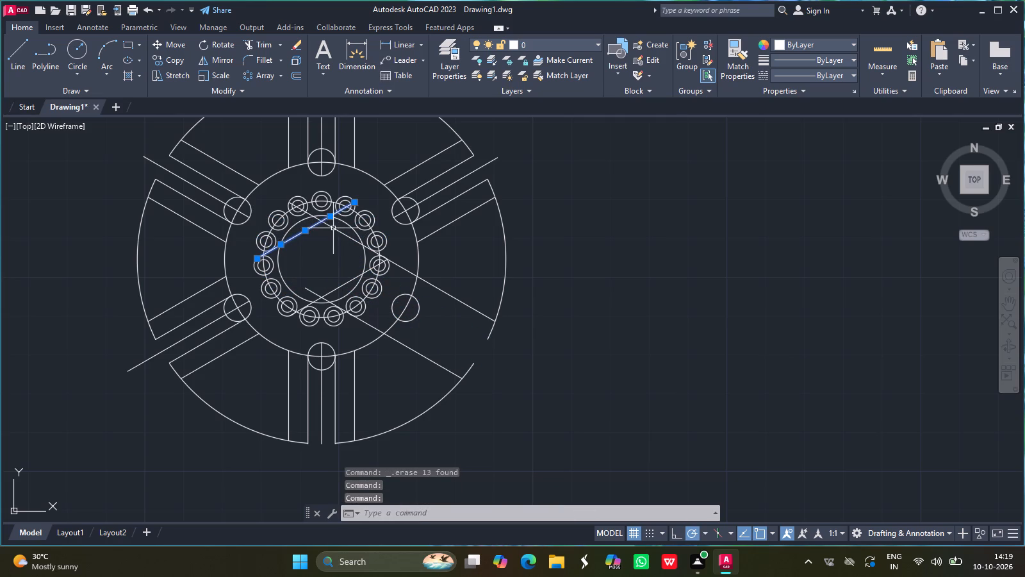
pyautogui.moveTo(333, 228); pyautogui.dragTo(350, 238)
pyautogui.click(350, 238)
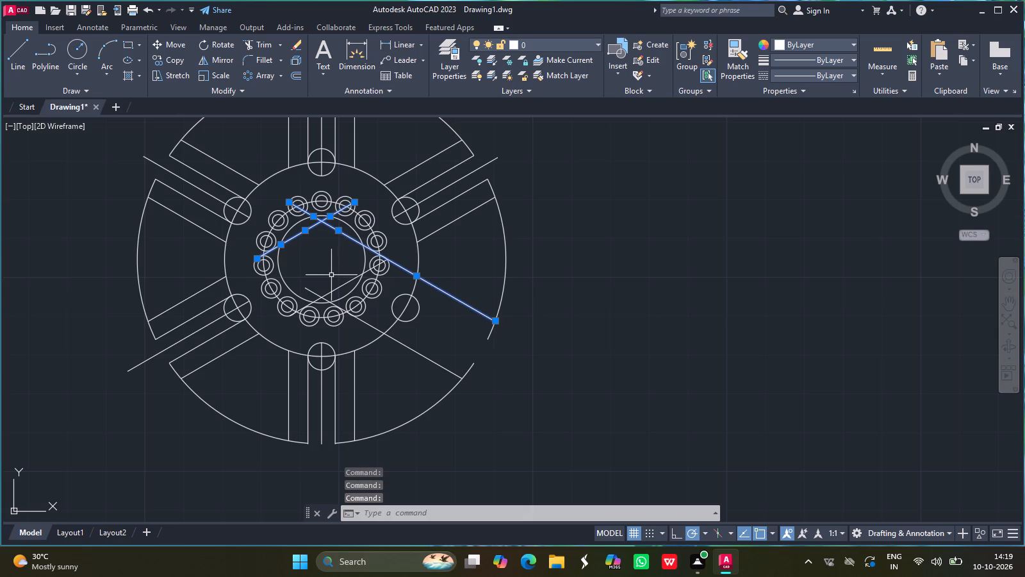
pyautogui.hotkey('ctrl', 'z')
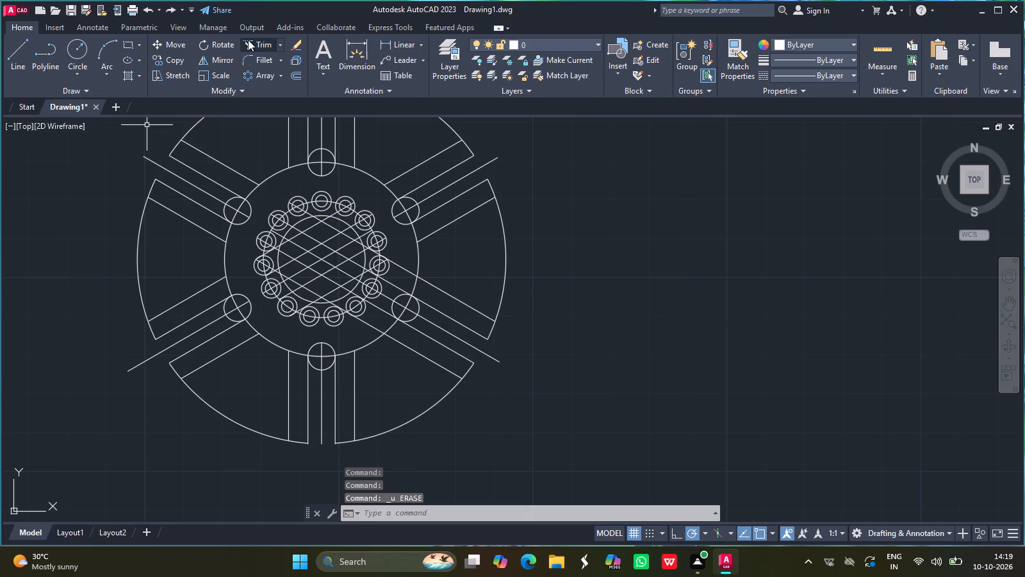
# Trim the lower-right slot's side, centre and flanking lines between the ring of small circles and the circle through the slot ends.
pyautogui.click(258, 39)
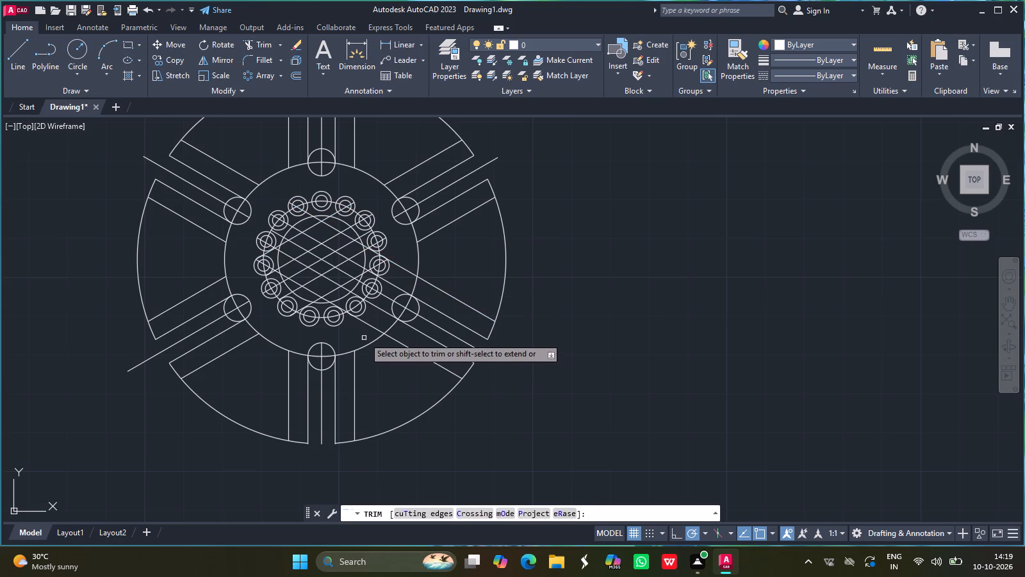
pyautogui.moveTo(364, 334); pyautogui.dragTo(401, 270)
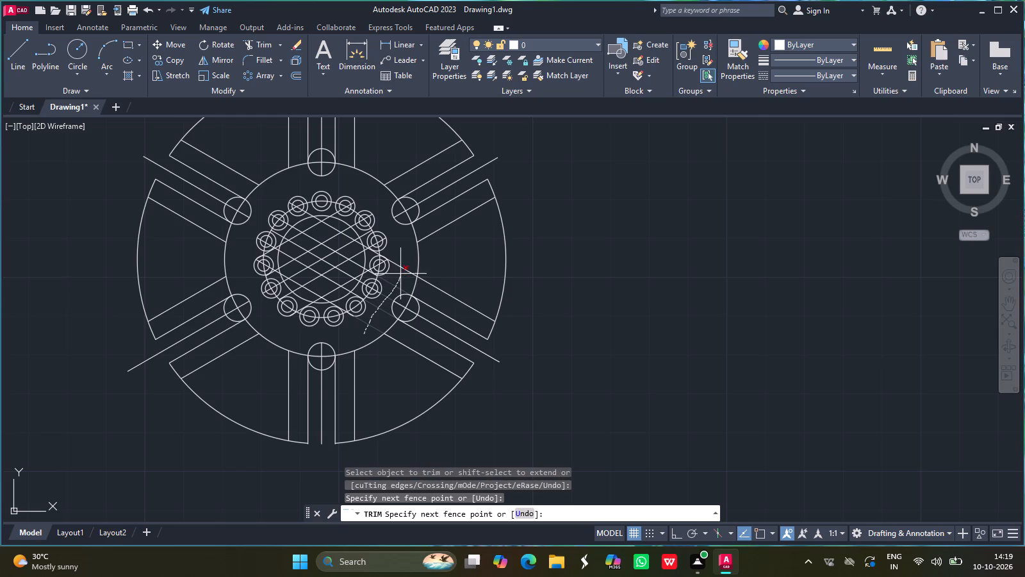
pyautogui.moveTo(401, 270); pyautogui.dragTo(402, 263)
pyautogui.press('Return')
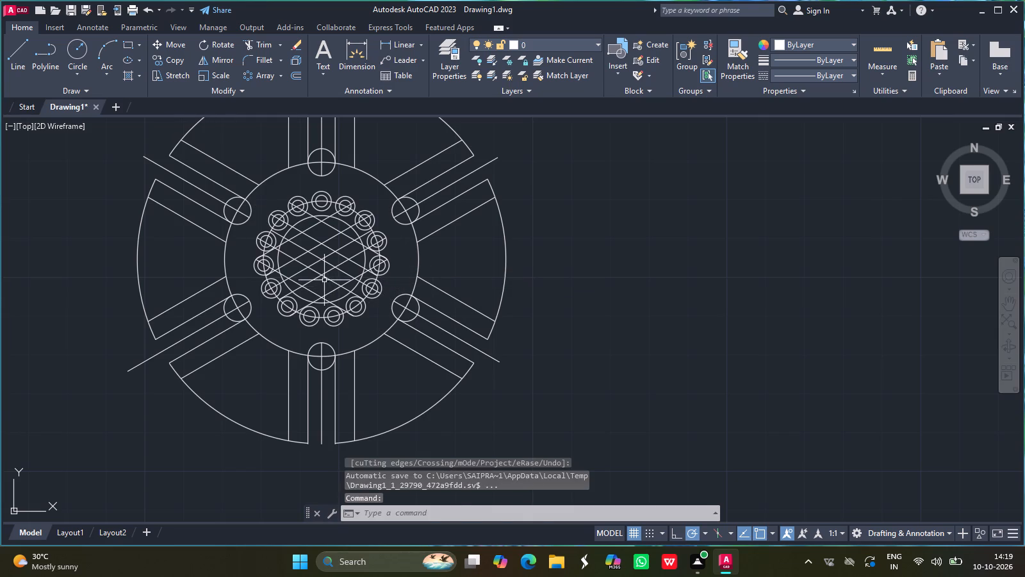
# Erase the group of line pieces crossing the middle of the central circle.
pyautogui.moveTo(324, 280); pyautogui.dragTo(325, 270)
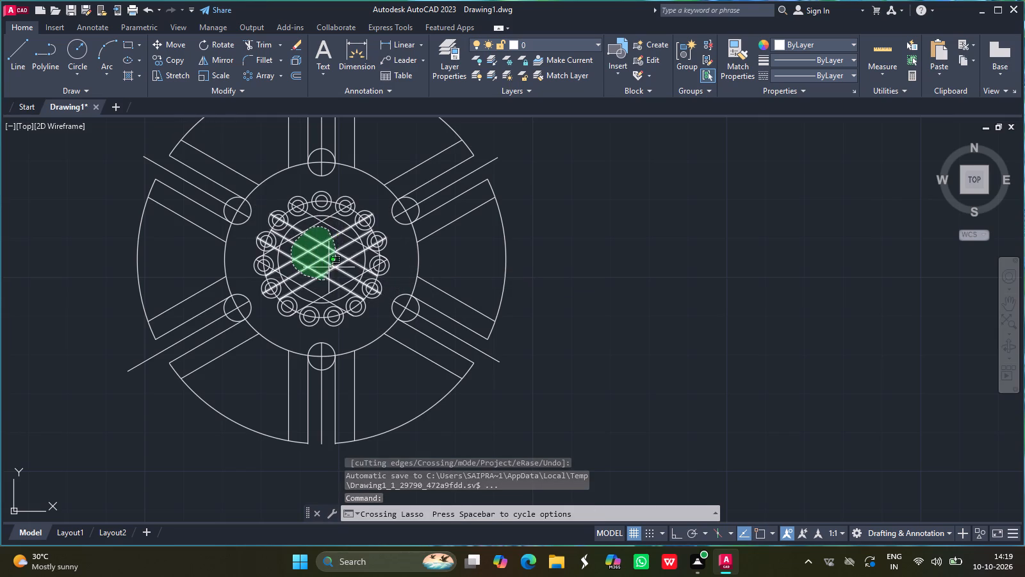
pyautogui.press('Delete')
pyautogui.press('Delete')
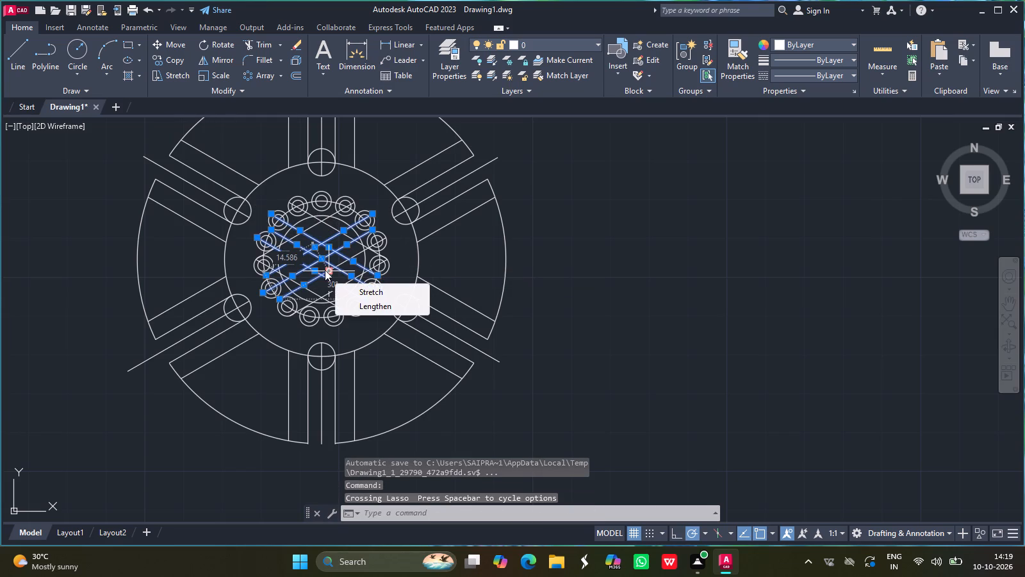
pyautogui.press('Delete')
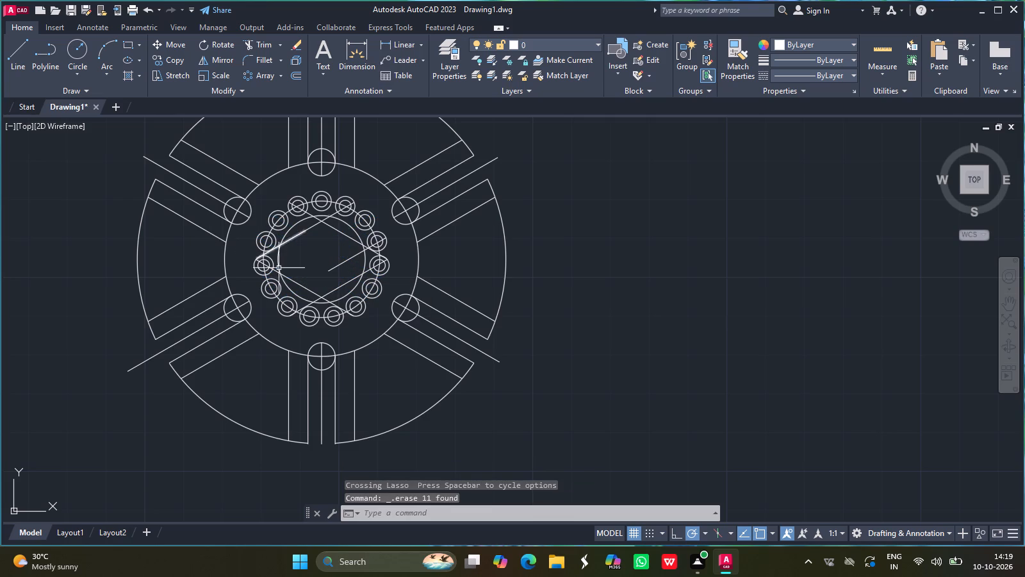
# Erase the remaining leftover line pieces crossing the central circle and the ring of small circles.
pyautogui.click(289, 240)
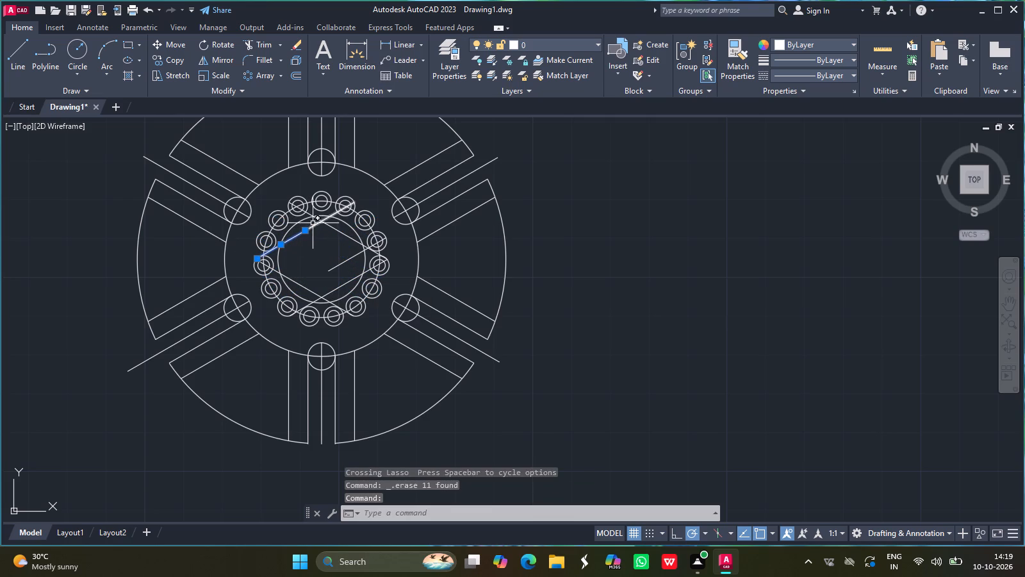
pyautogui.click(315, 224)
pyautogui.click(315, 219)
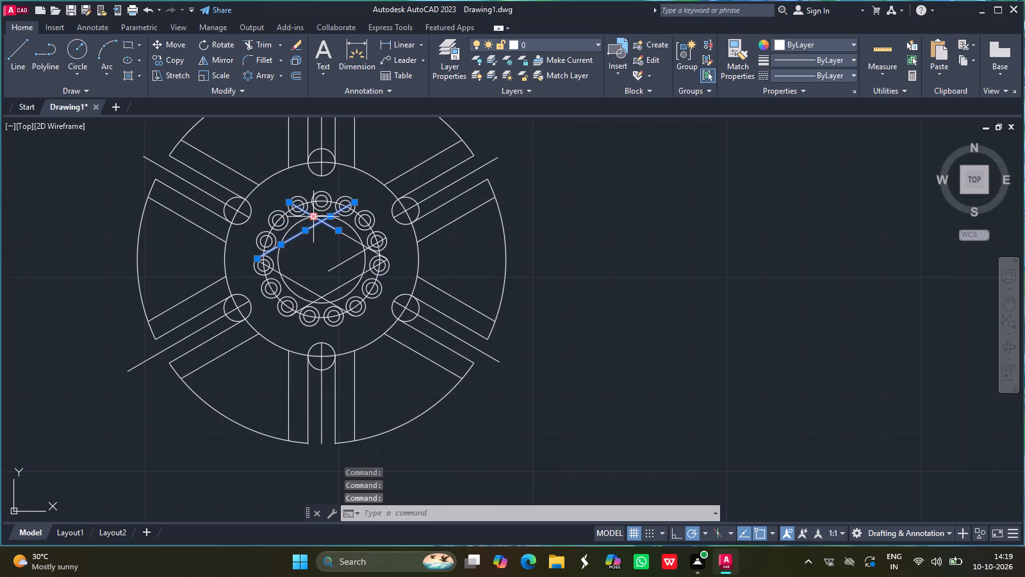
pyautogui.moveTo(350, 238); pyautogui.dragTo(348, 257)
pyautogui.moveTo(348, 257); pyautogui.dragTo(348, 258)
pyautogui.moveTo(348, 258); pyautogui.dragTo(357, 276)
pyautogui.click(357, 276)
pyautogui.moveTo(329, 292); pyautogui.dragTo(315, 292)
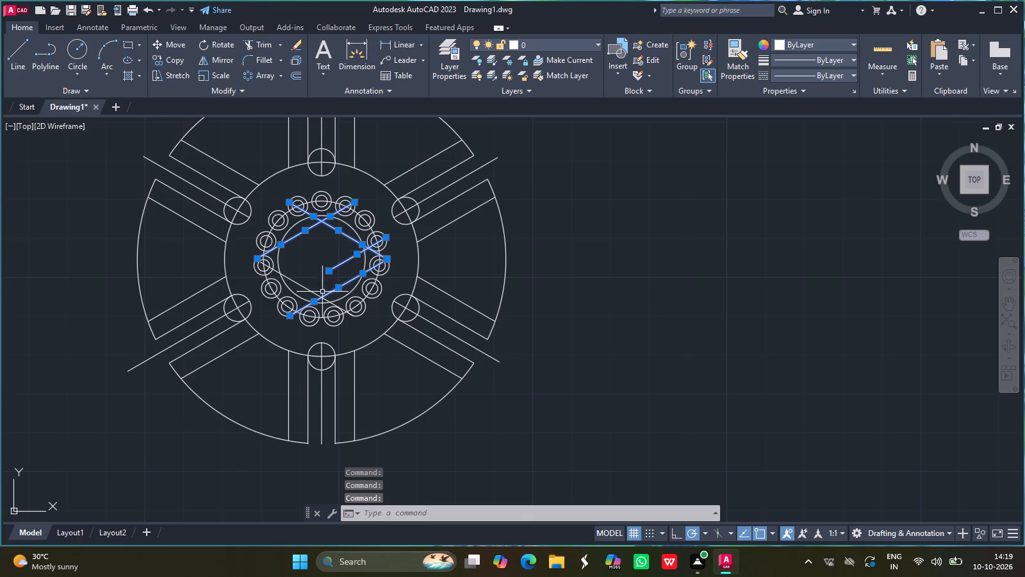
pyautogui.moveTo(315, 292); pyautogui.dragTo(288, 280)
pyautogui.click(288, 280)
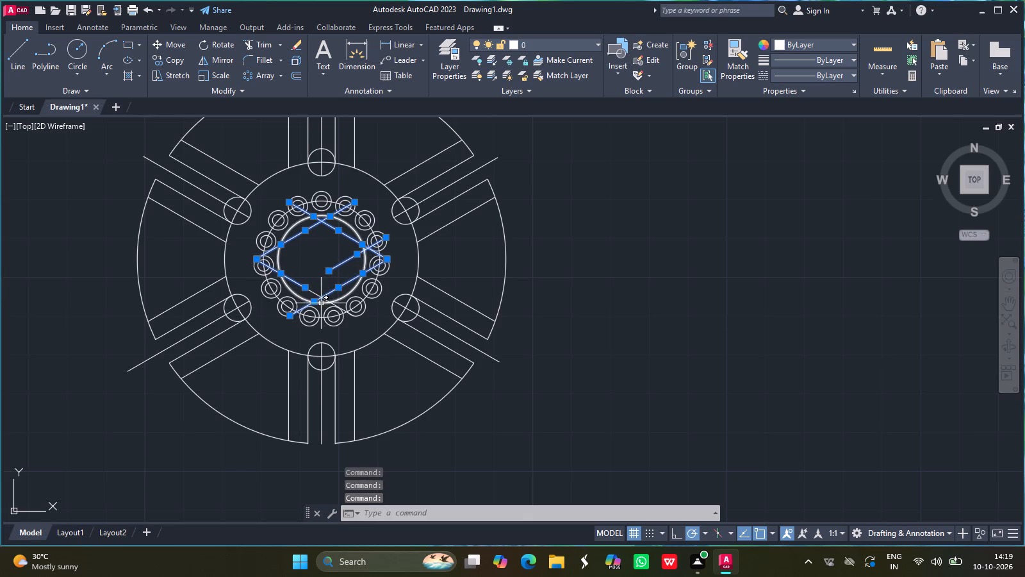
pyautogui.click(325, 298)
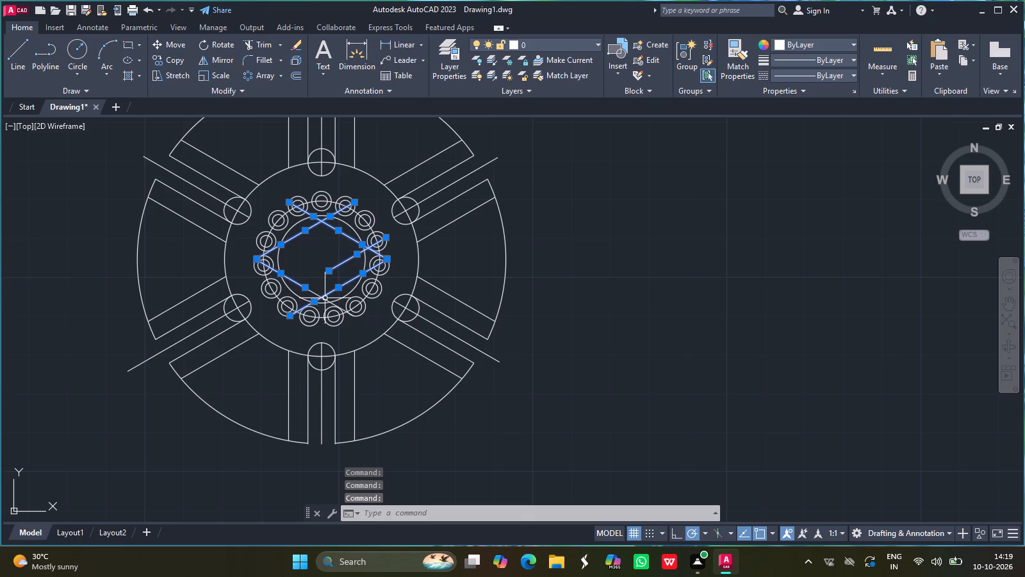
pyautogui.click(314, 295)
pyautogui.press('Delete')
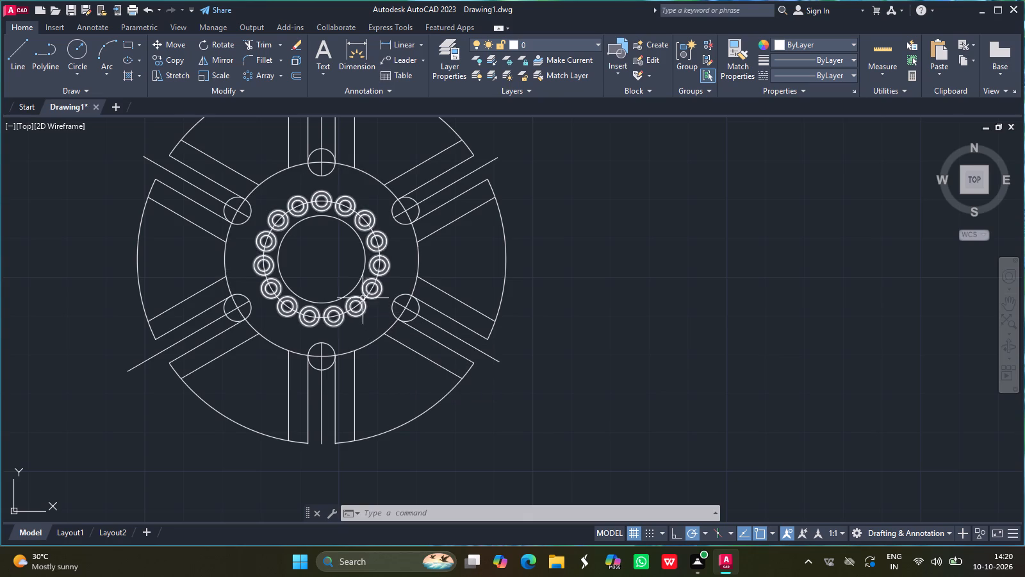
# Explode the array of six slot end circles.
pyautogui.keyDown('ctrl'); pyautogui.scroll(-1, 378, 249); pyautogui.keyUp('ctrl')
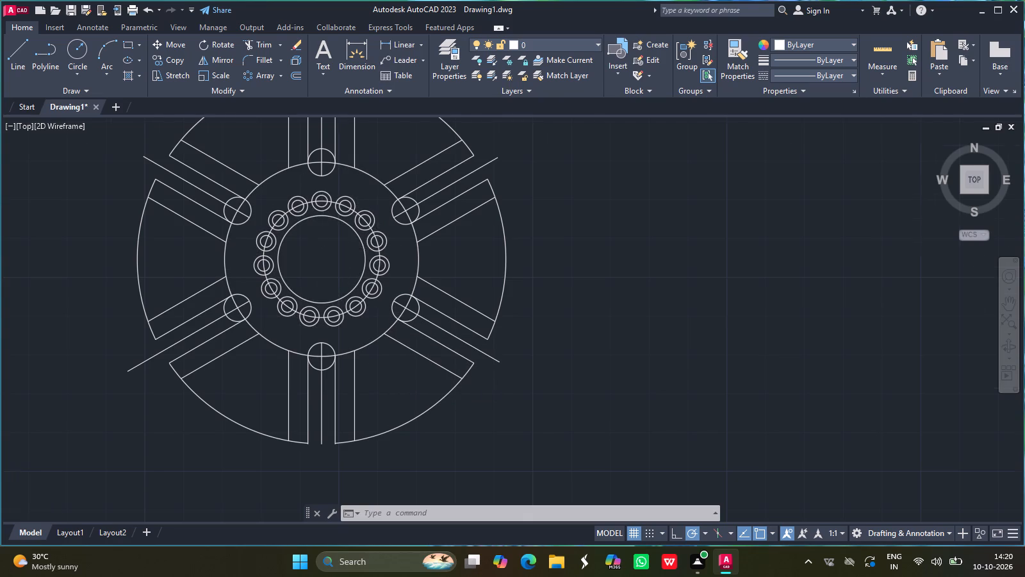
pyautogui.keyDown('ctrl'); pyautogui.scroll(1, 378, 249); pyautogui.keyUp('ctrl')
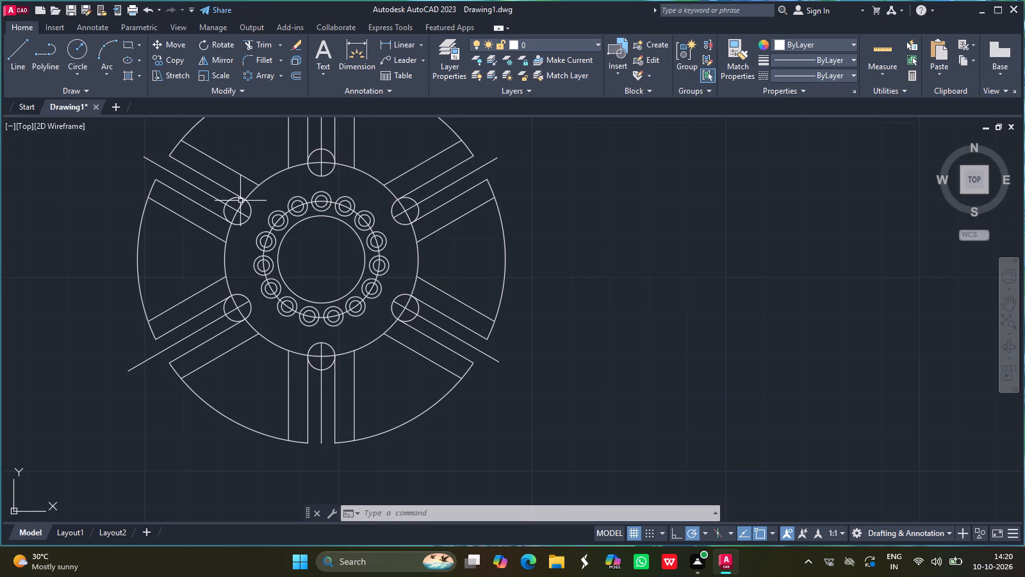
pyautogui.write('exp')
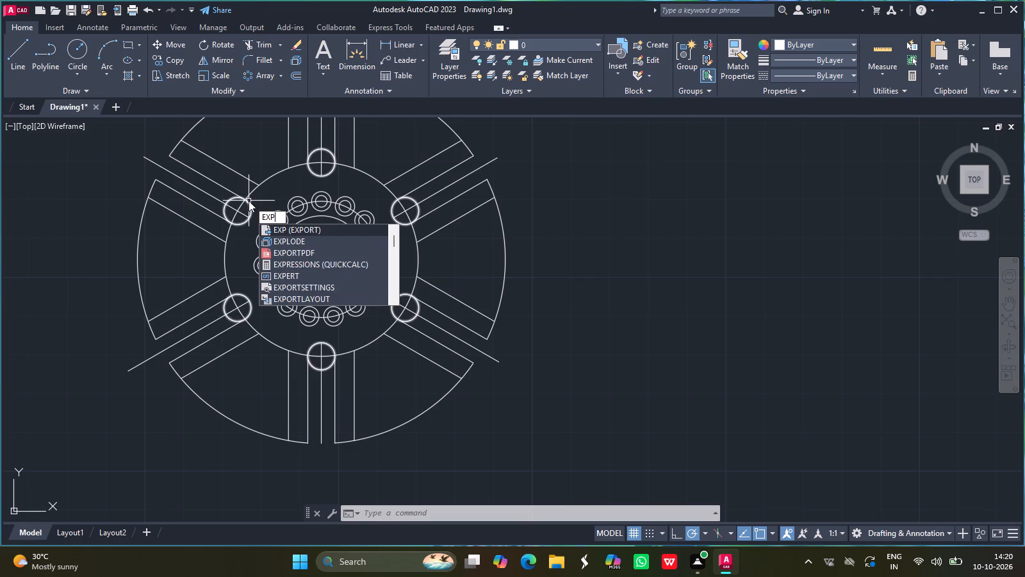
pyautogui.click(295, 238)
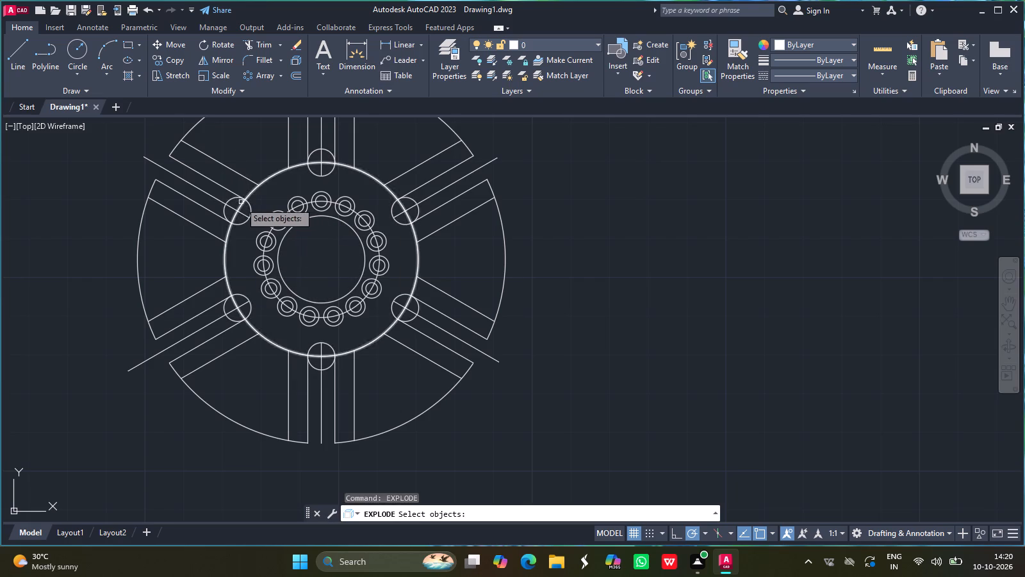
pyautogui.click(233, 199)
pyautogui.press('Return')
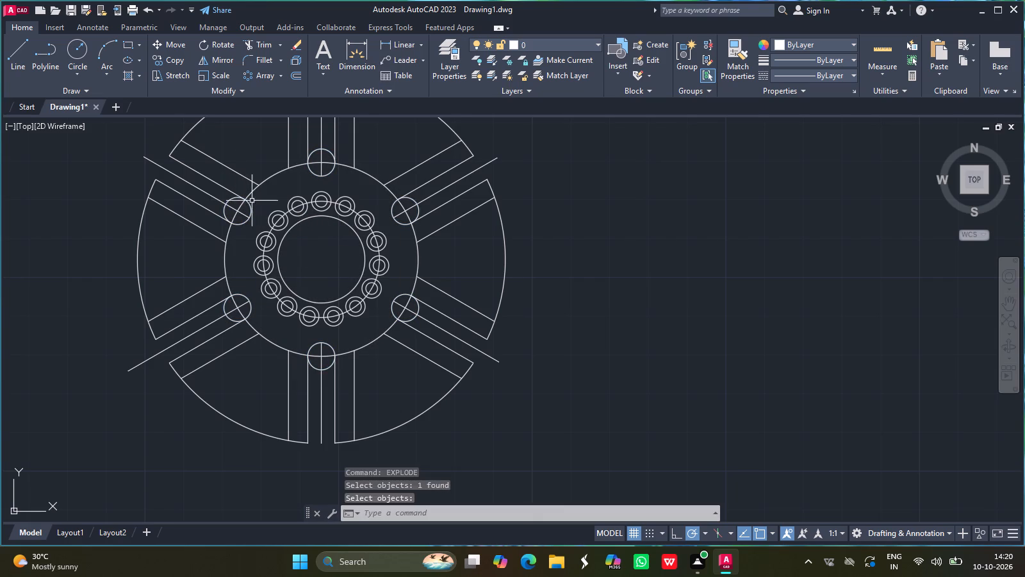
# Explode the array of small concentric circles around the central circle.
pyautogui.press('e')
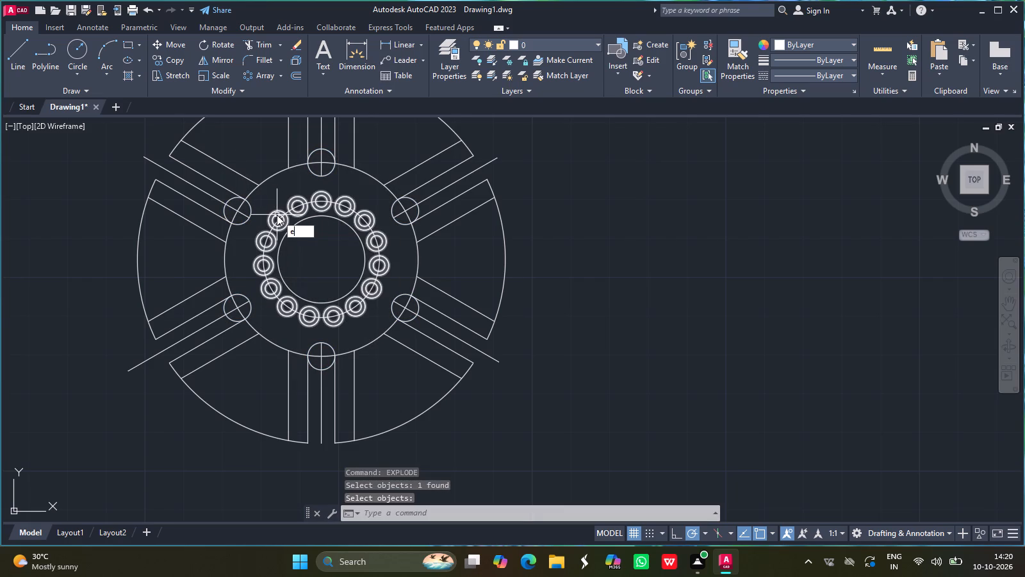
pyautogui.press('x')
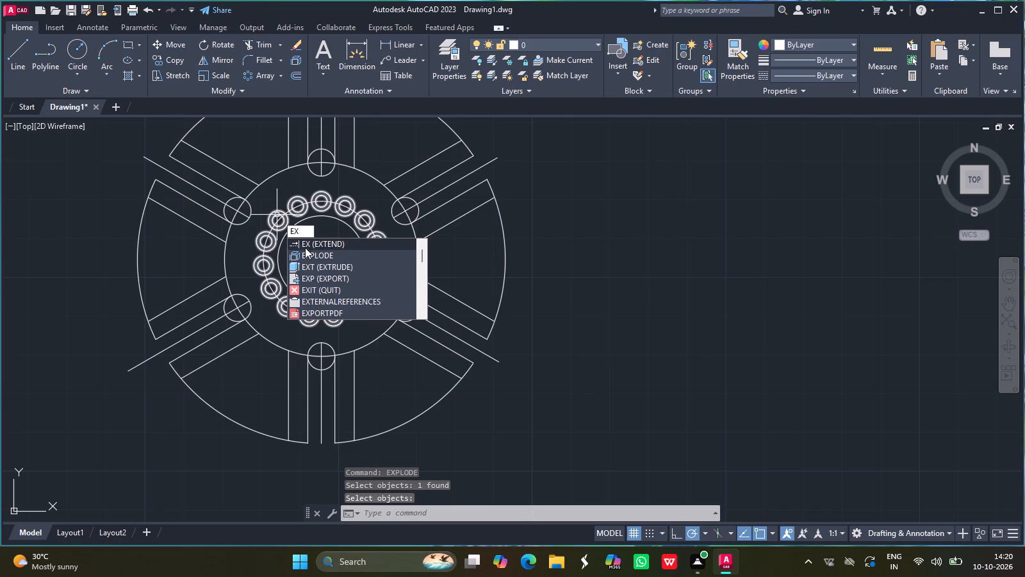
pyautogui.click(312, 254)
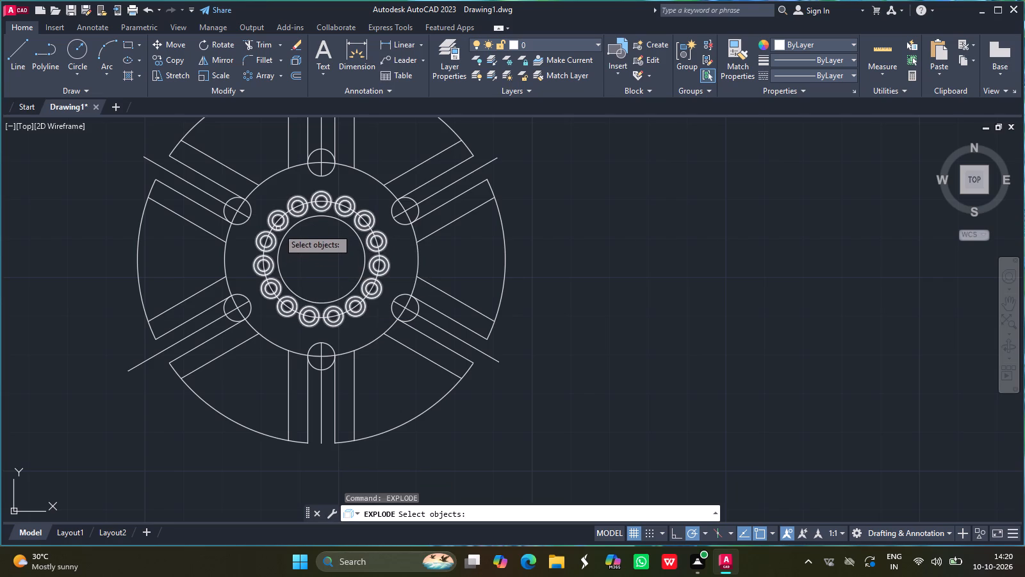
pyautogui.click(278, 228)
pyautogui.press('Return')
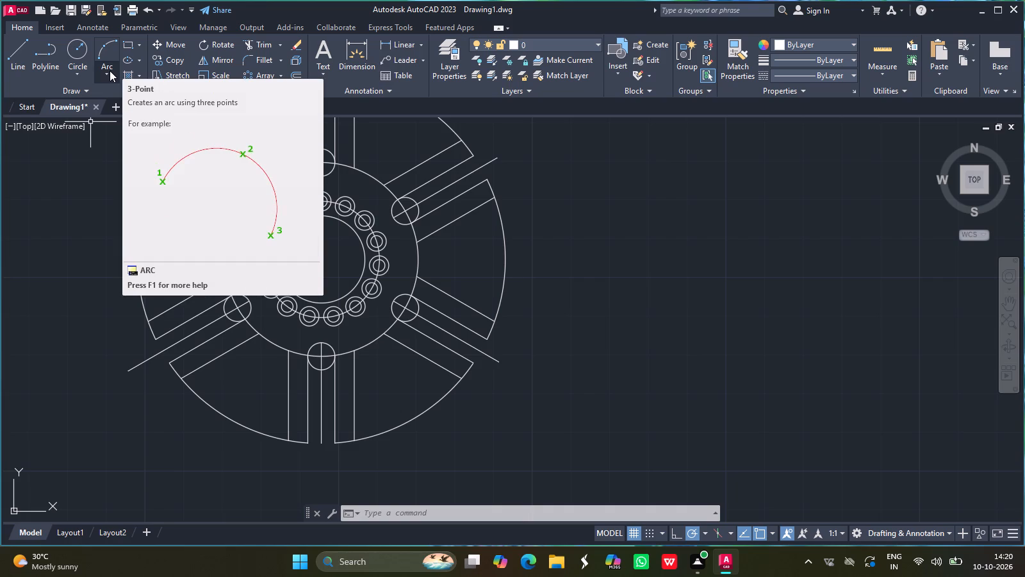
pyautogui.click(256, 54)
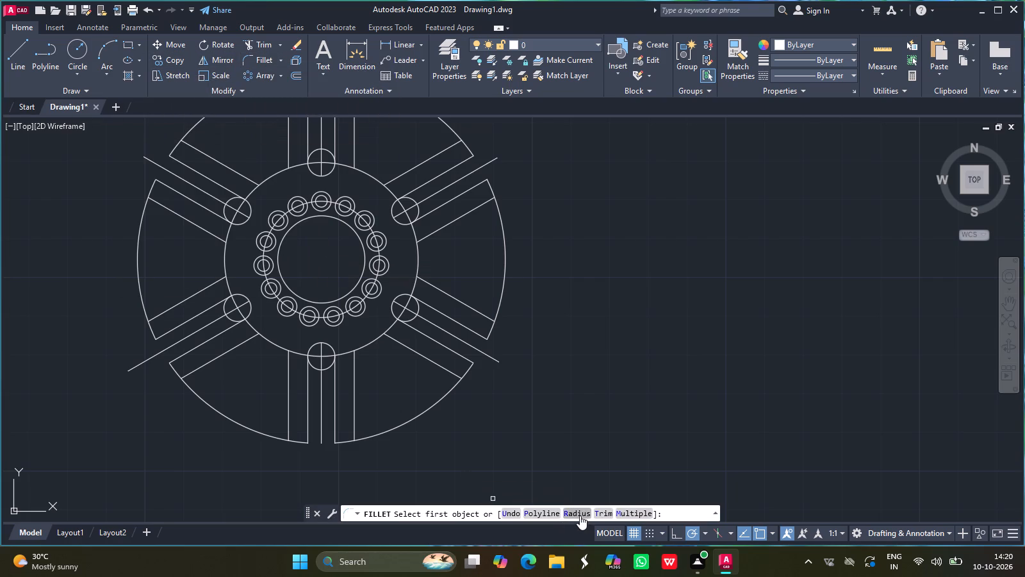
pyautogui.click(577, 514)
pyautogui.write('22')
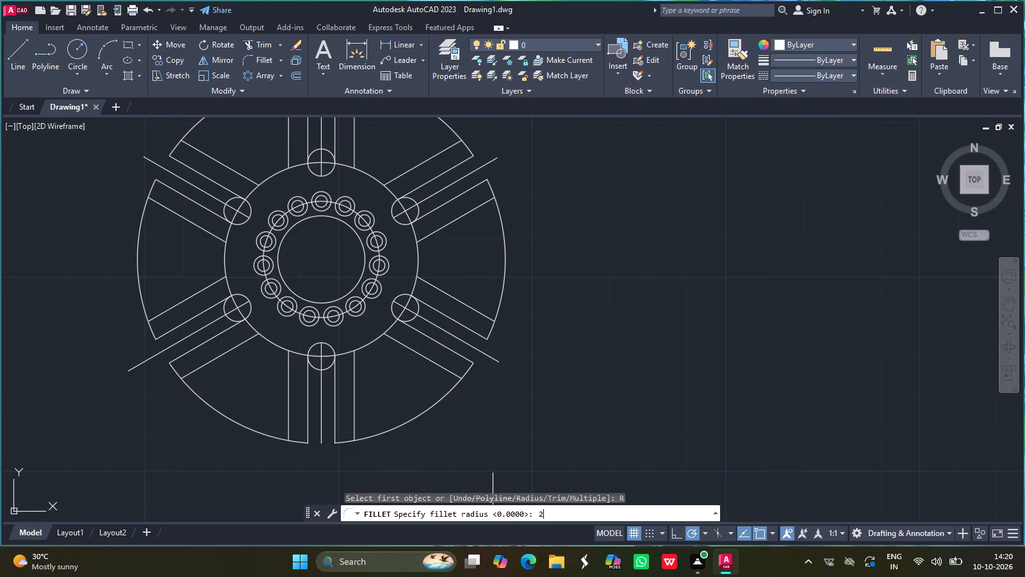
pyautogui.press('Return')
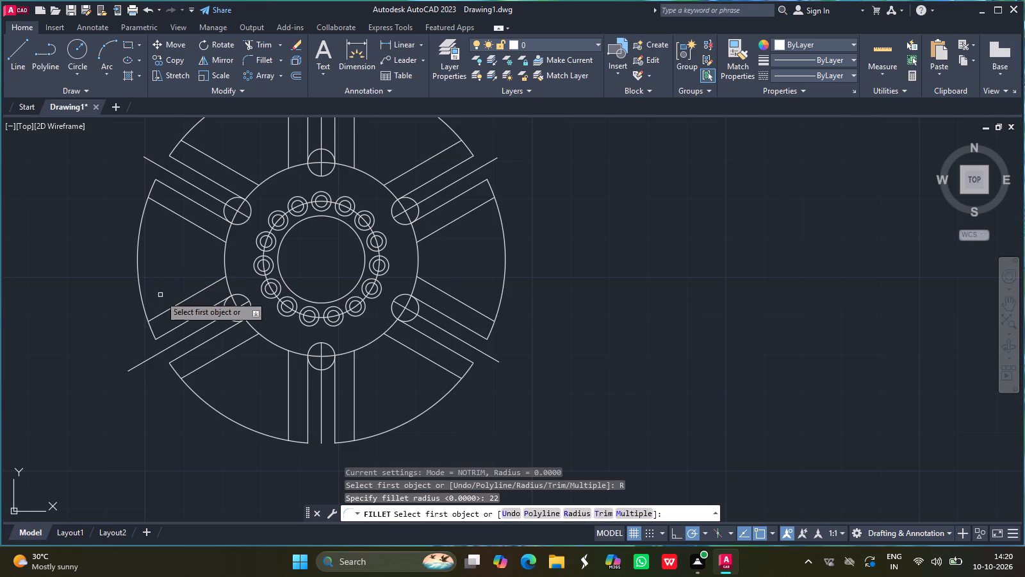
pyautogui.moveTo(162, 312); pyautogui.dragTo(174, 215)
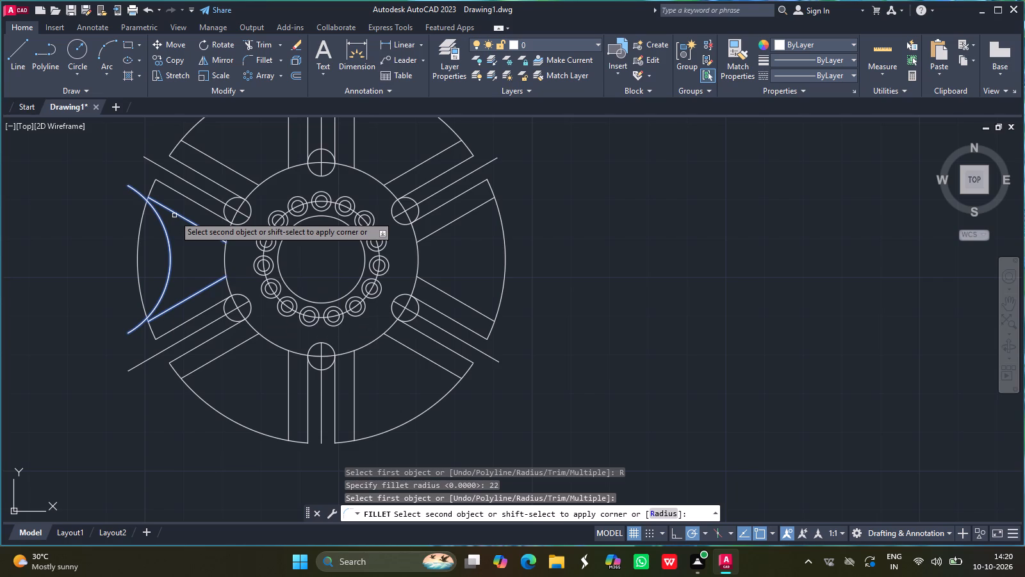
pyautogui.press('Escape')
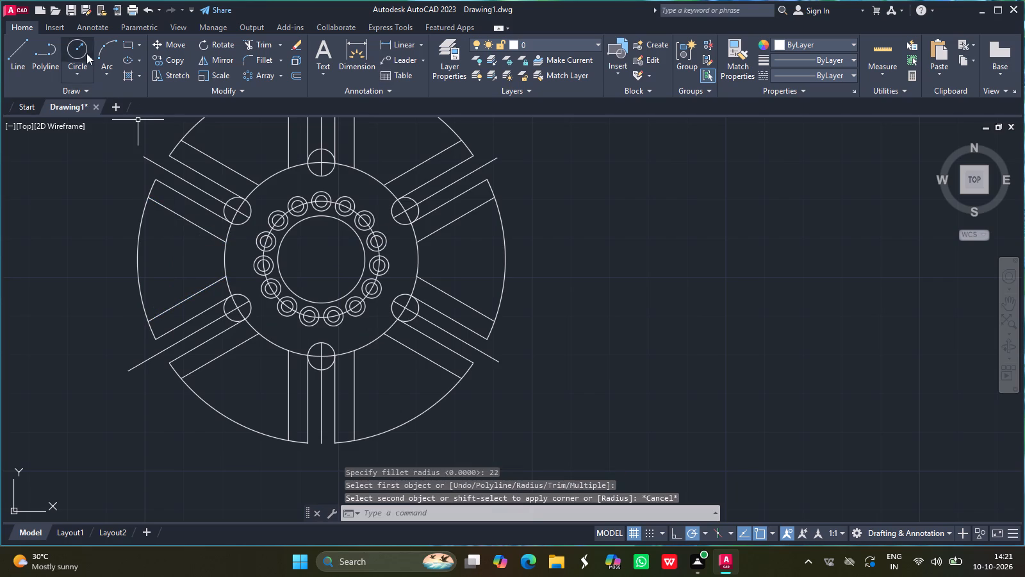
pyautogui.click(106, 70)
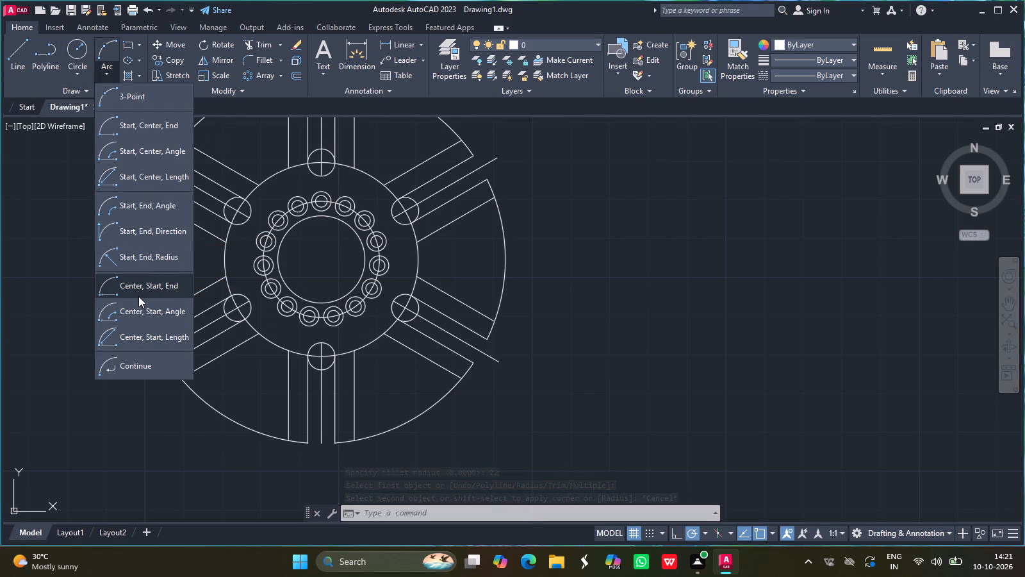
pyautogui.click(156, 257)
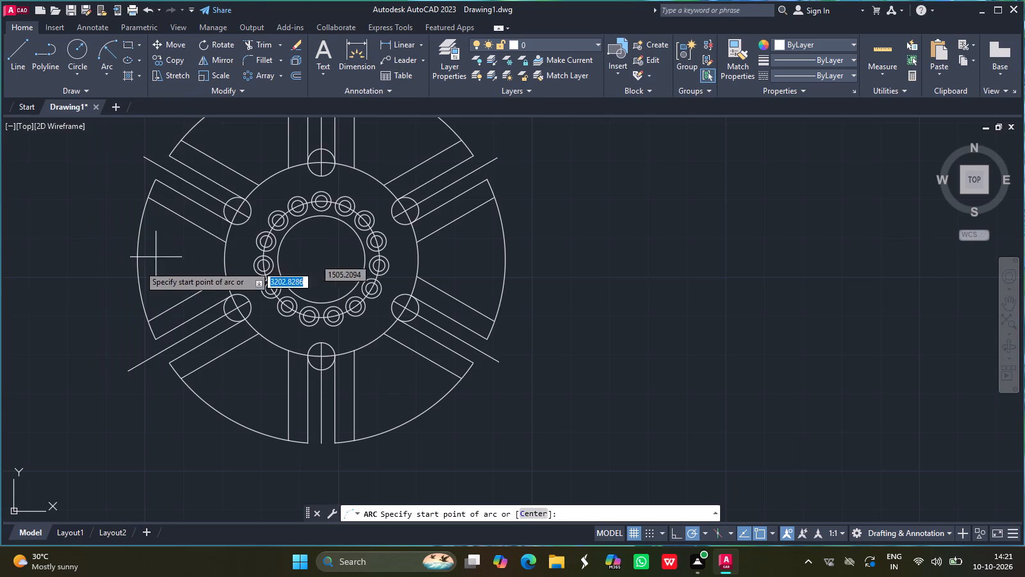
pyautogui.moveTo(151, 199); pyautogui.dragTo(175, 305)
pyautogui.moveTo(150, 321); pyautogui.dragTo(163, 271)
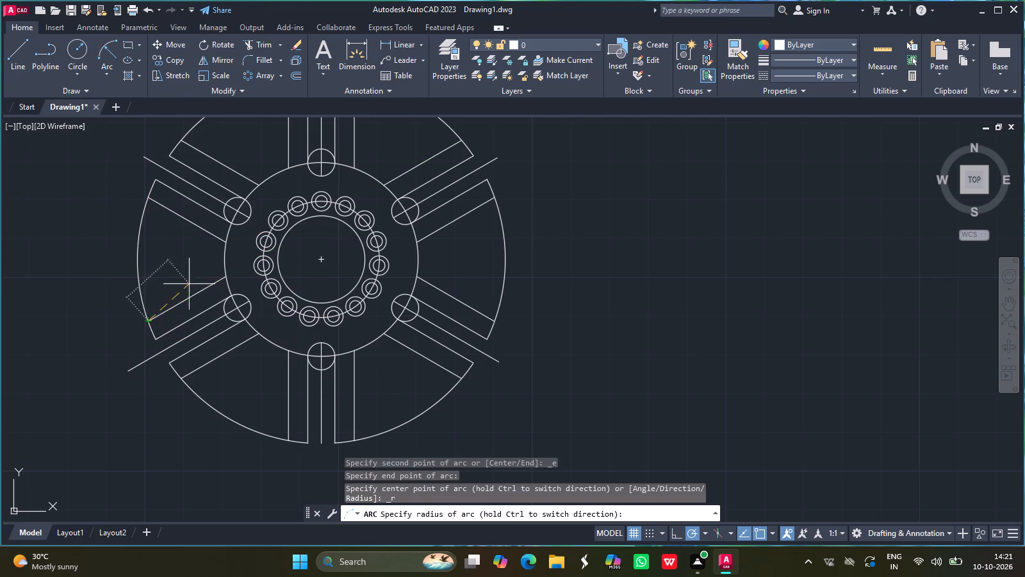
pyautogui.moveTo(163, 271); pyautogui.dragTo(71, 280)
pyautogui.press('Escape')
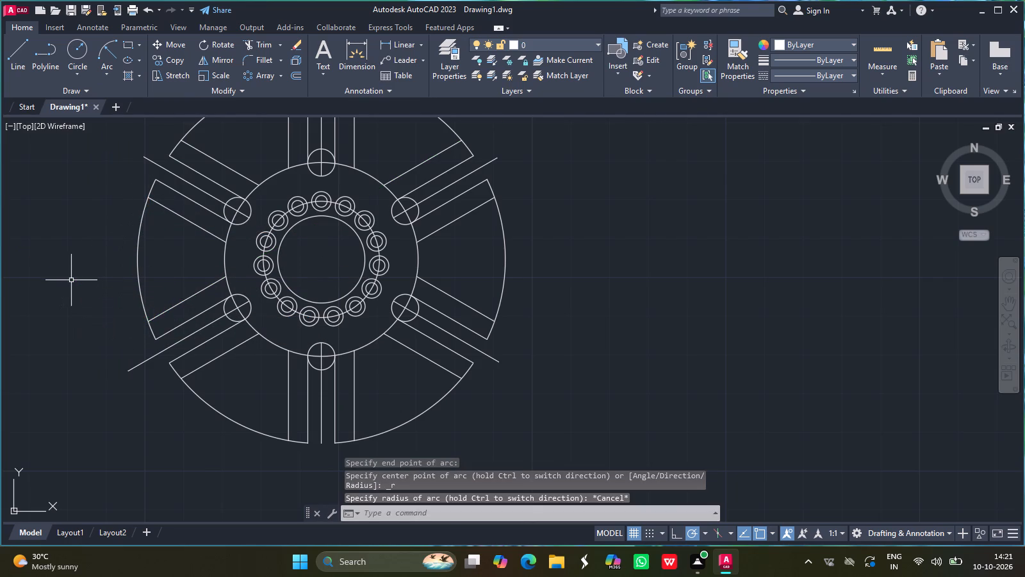
# Draw a start-end-radius arc of radius 22 bulging inward across the left sector, between the outer ends of its flanking lines.
pyautogui.click(104, 47)
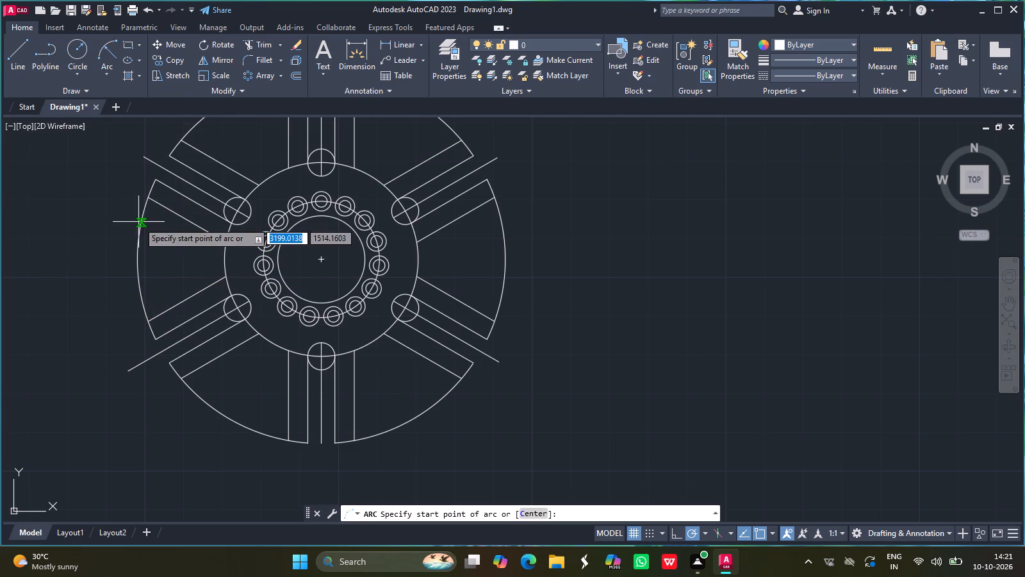
pyautogui.moveTo(151, 322); pyautogui.dragTo(151, 205)
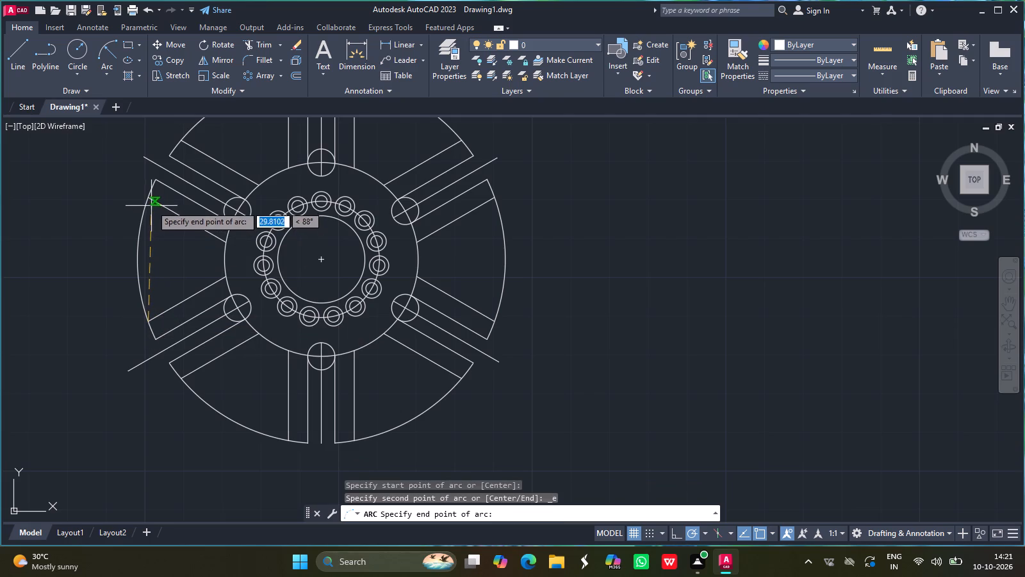
pyautogui.moveTo(151, 205); pyautogui.dragTo(149, 201)
pyautogui.moveTo(149, 201); pyautogui.dragTo(131, 255)
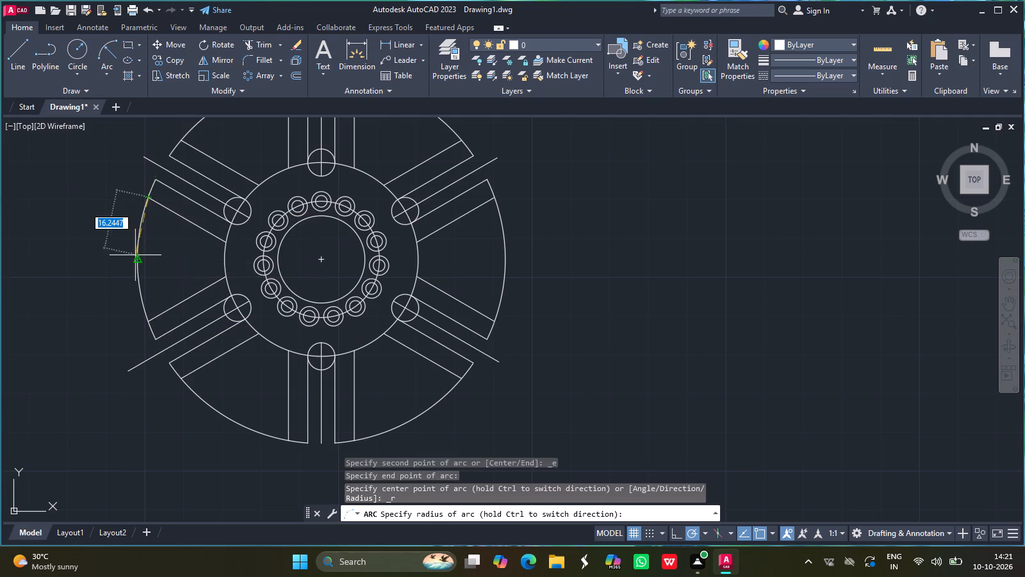
pyautogui.moveTo(131, 255); pyautogui.dragTo(126, 254)
pyautogui.write('22')
pyautogui.press('Return')
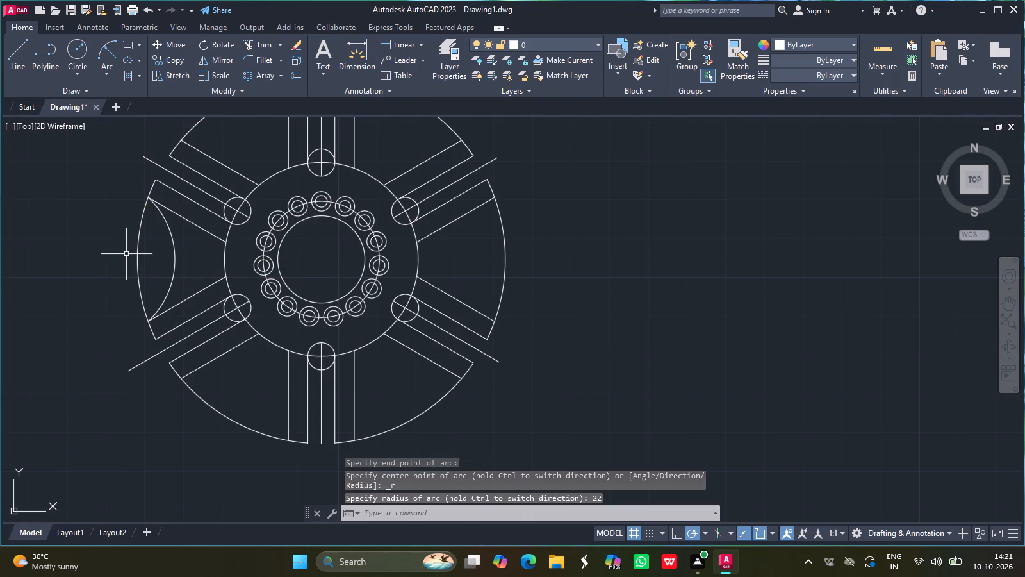
# Draw an inward-bulging arc of radius 22 across the lower-left sector, between the outer ends of its flanking lines.
pyautogui.click(105, 54)
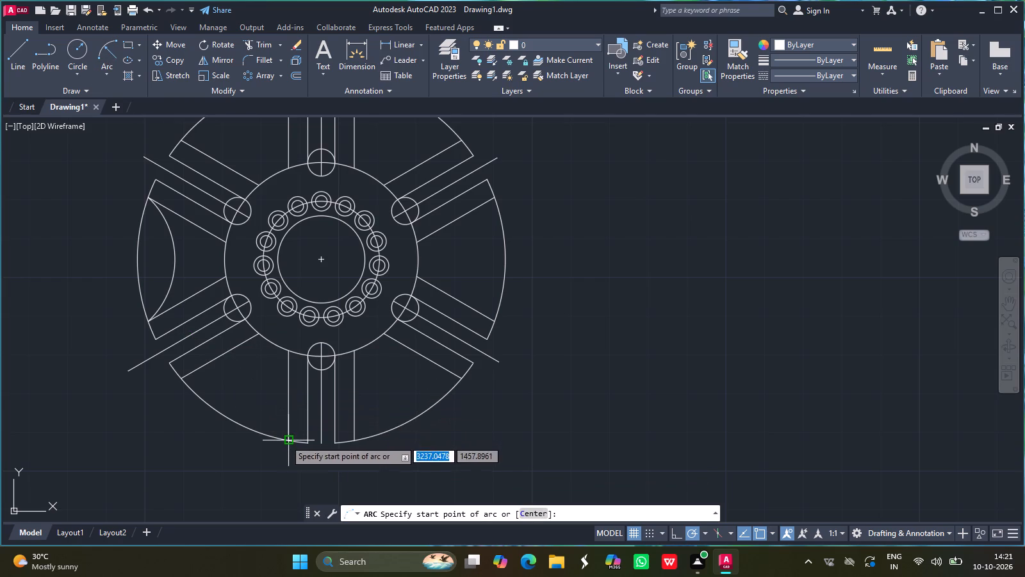
pyautogui.moveTo(290, 441); pyautogui.dragTo(183, 380)
pyautogui.moveTo(183, 380); pyautogui.dragTo(236, 434)
pyautogui.write('22')
pyautogui.press('Return')
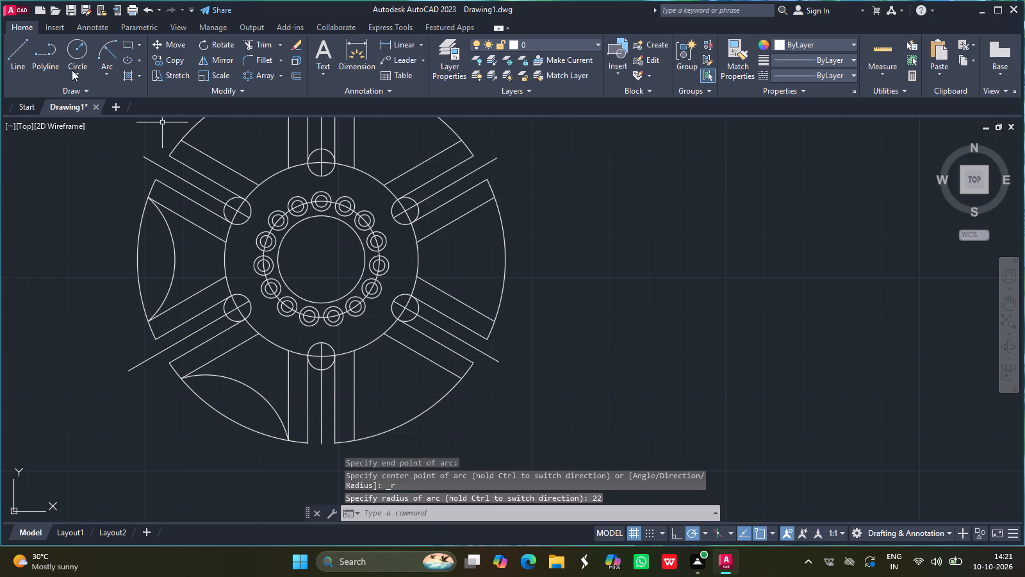
# Draw an inward-bulging arc of radius 22 across the lower-right sector, between the outer ends of its flanking lines.
pyautogui.click(104, 47)
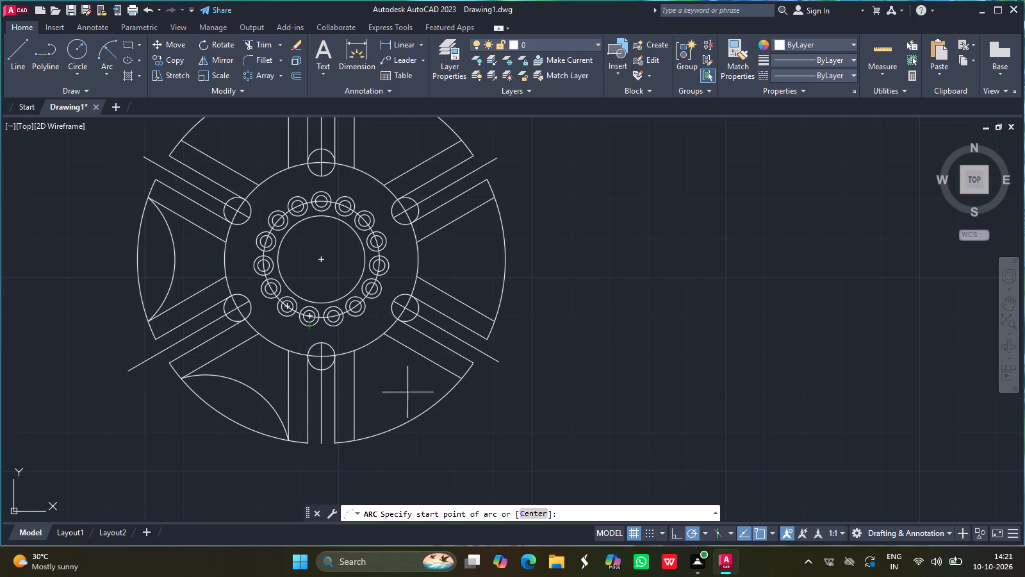
pyautogui.moveTo(462, 380); pyautogui.dragTo(343, 443)
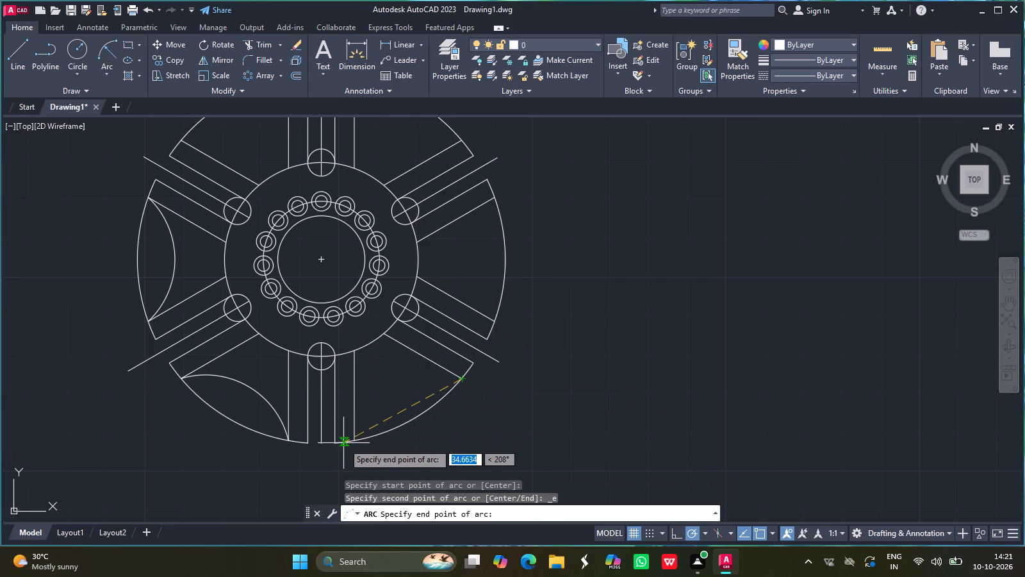
pyautogui.moveTo(343, 443); pyautogui.dragTo(354, 440)
pyautogui.moveTo(354, 440); pyautogui.dragTo(461, 455)
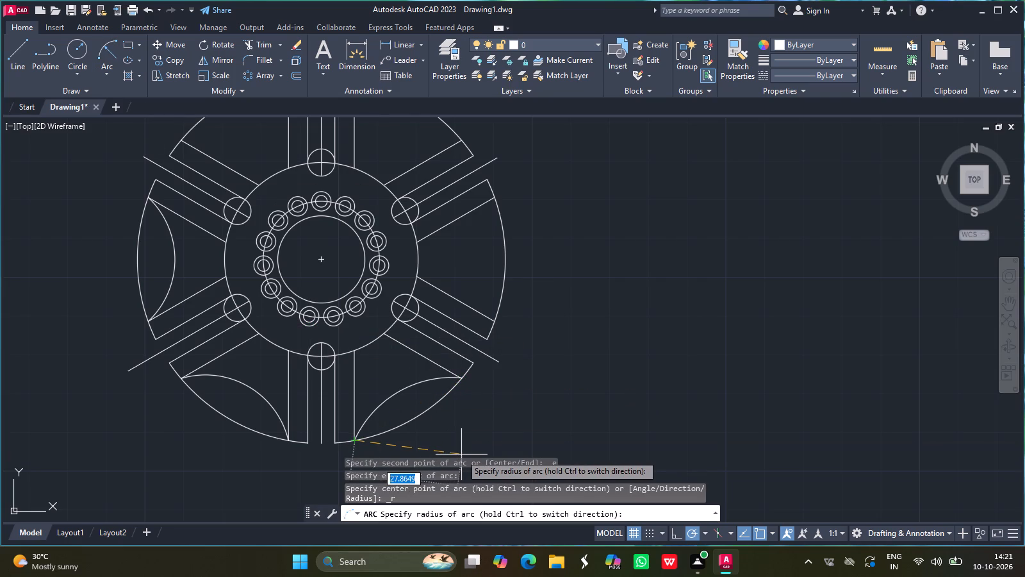
pyautogui.write('22')
pyautogui.press('Return')
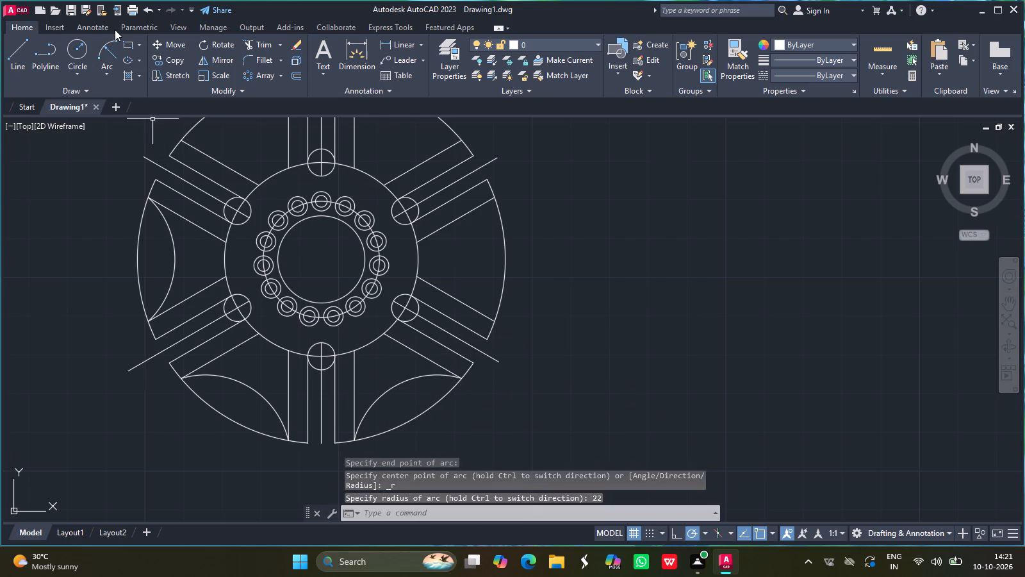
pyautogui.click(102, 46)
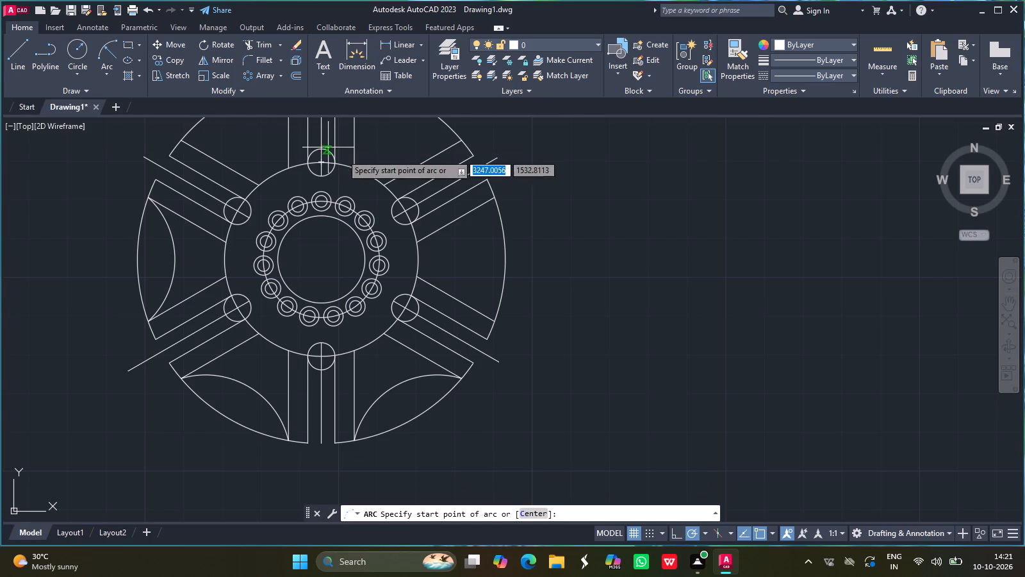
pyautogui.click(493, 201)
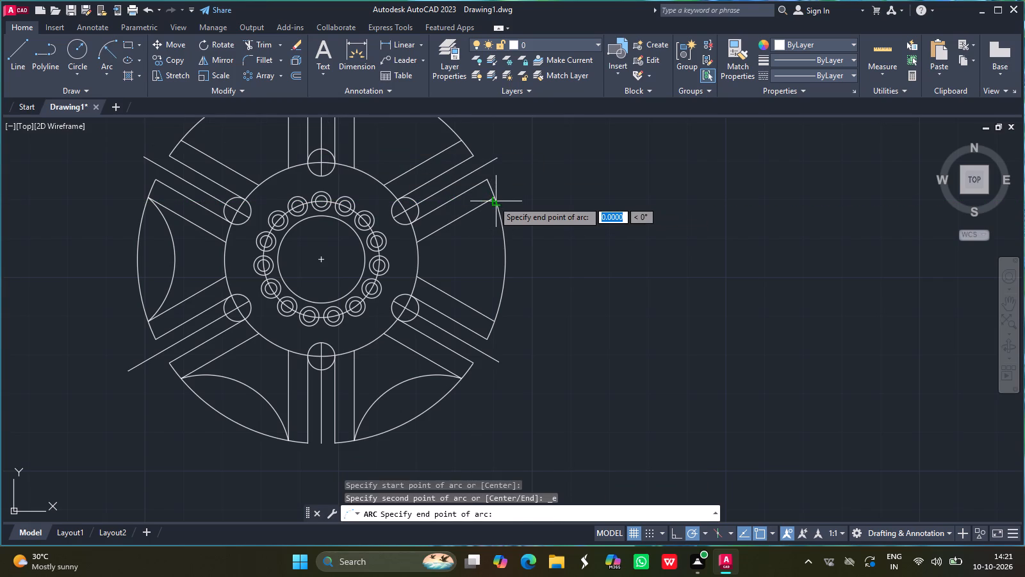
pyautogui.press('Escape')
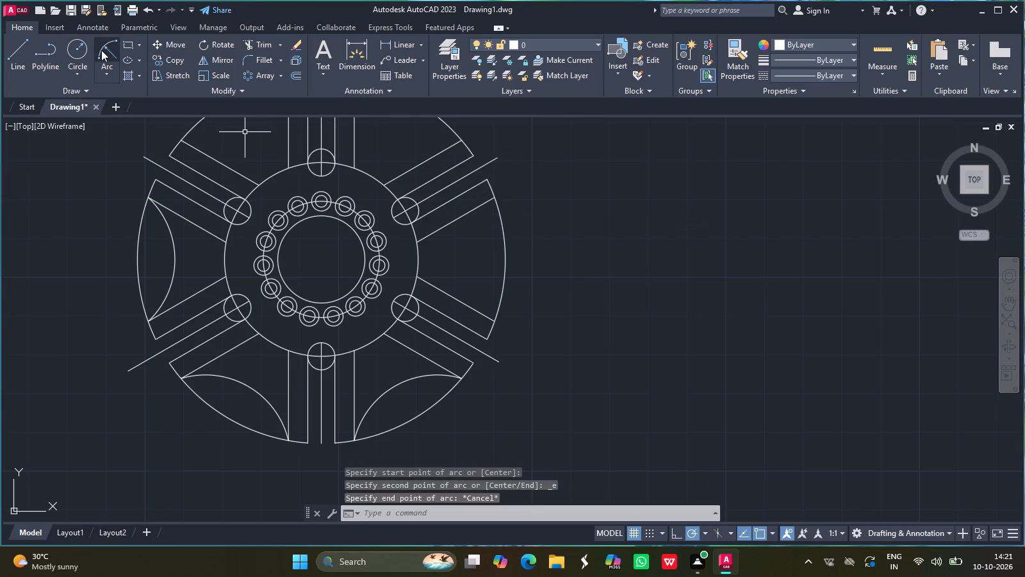
# Draw an inward-bulging arc of radius 22 across the right sector, between the outer ends of its flanking lines.
pyautogui.click(106, 49)
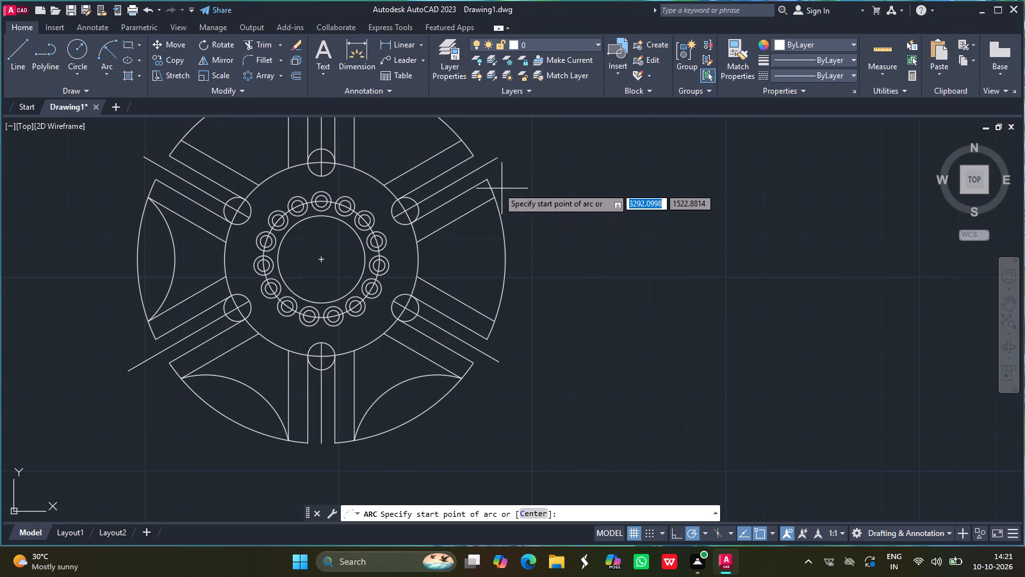
pyautogui.moveTo(493, 197); pyautogui.dragTo(473, 283)
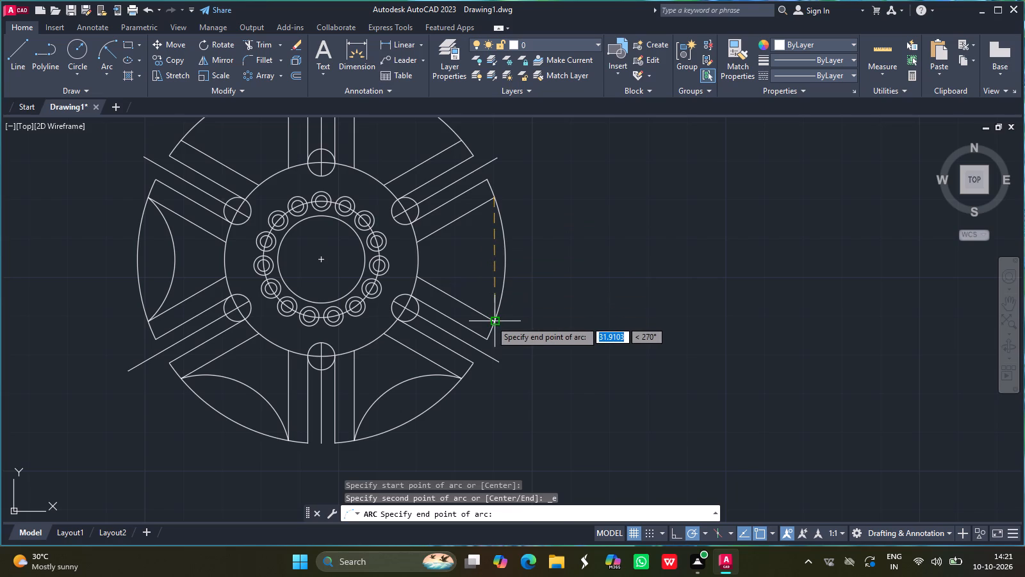
pyautogui.moveTo(491, 321); pyautogui.dragTo(575, 300)
pyautogui.write('22')
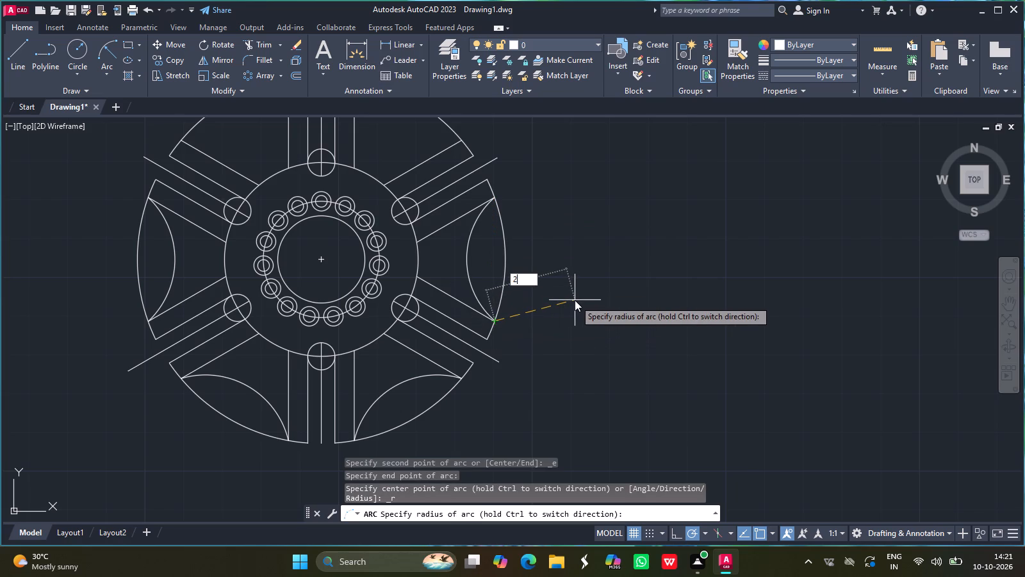
pyautogui.press('Return')
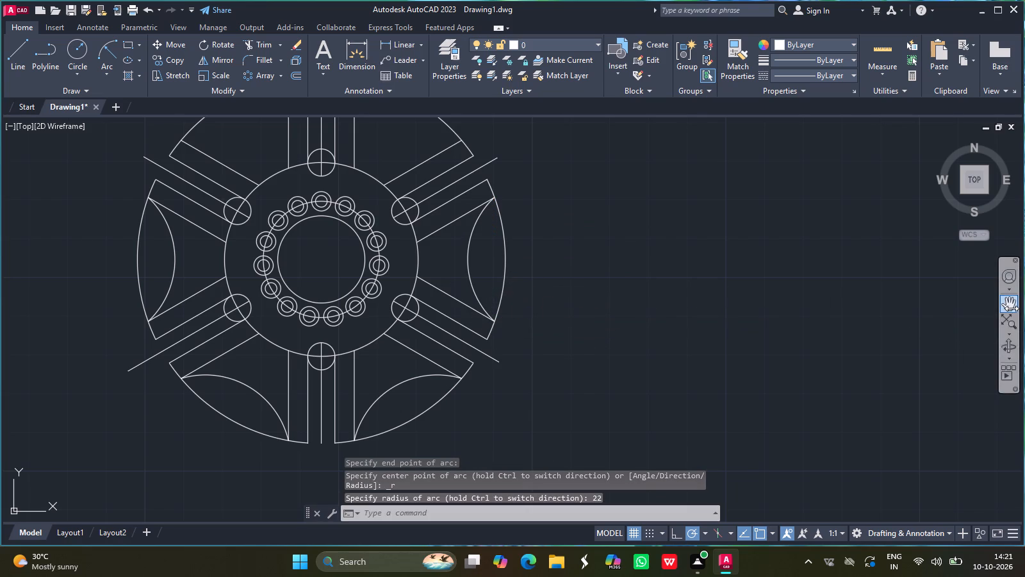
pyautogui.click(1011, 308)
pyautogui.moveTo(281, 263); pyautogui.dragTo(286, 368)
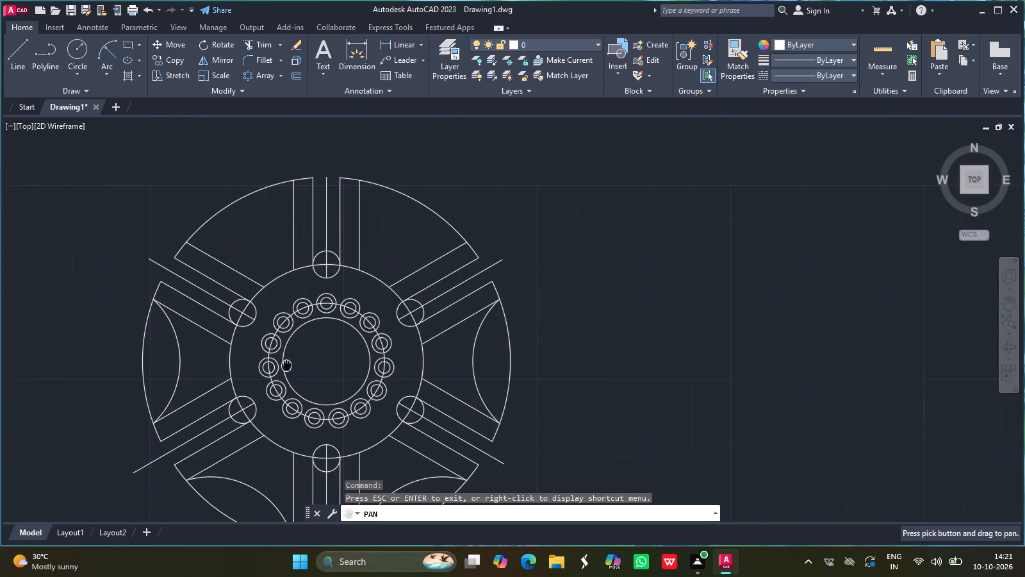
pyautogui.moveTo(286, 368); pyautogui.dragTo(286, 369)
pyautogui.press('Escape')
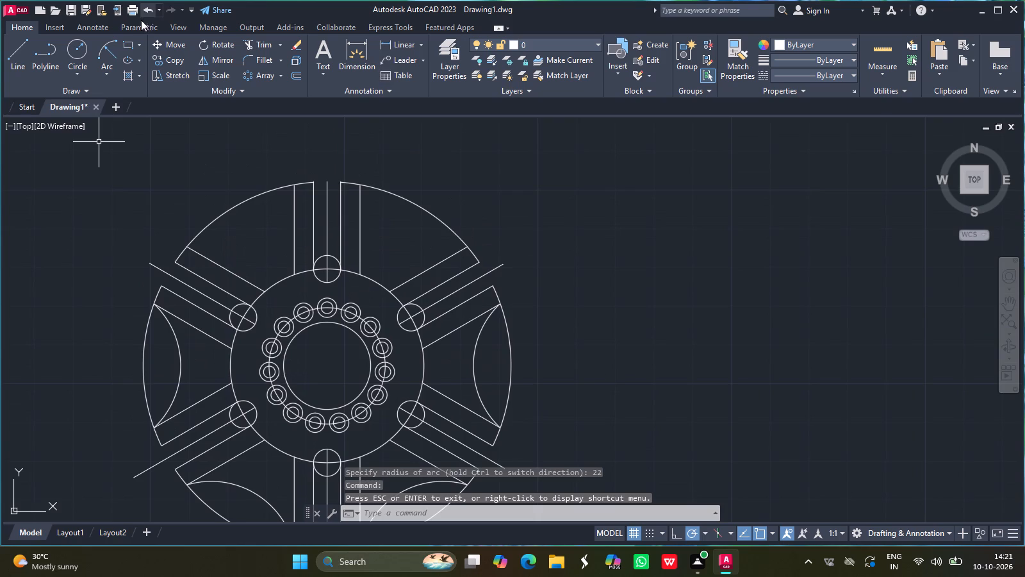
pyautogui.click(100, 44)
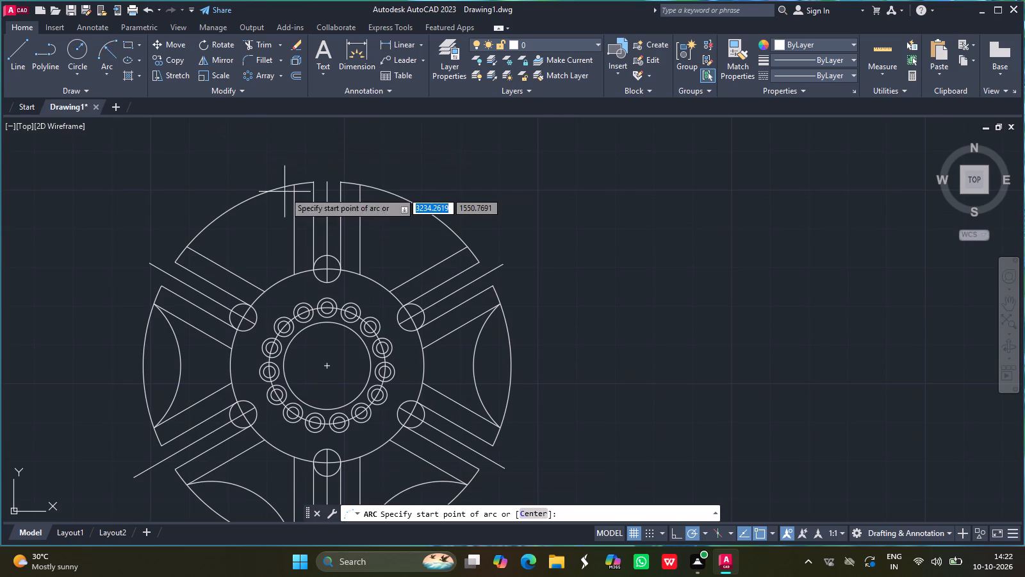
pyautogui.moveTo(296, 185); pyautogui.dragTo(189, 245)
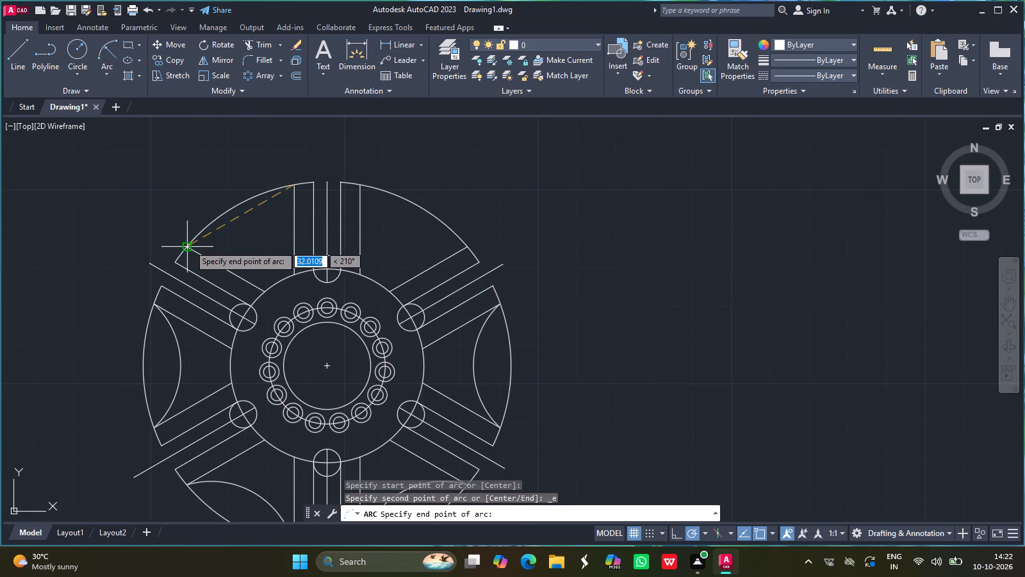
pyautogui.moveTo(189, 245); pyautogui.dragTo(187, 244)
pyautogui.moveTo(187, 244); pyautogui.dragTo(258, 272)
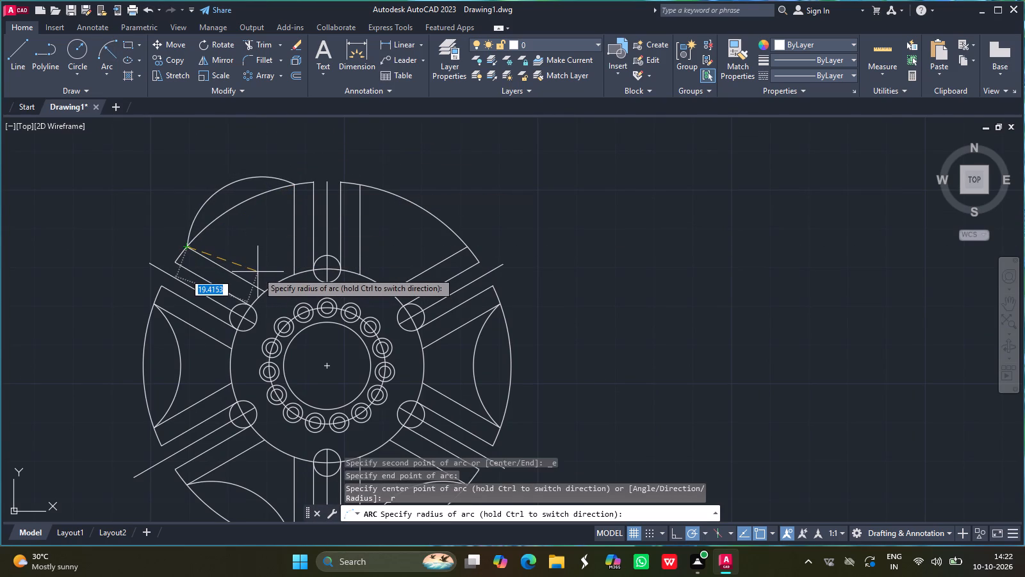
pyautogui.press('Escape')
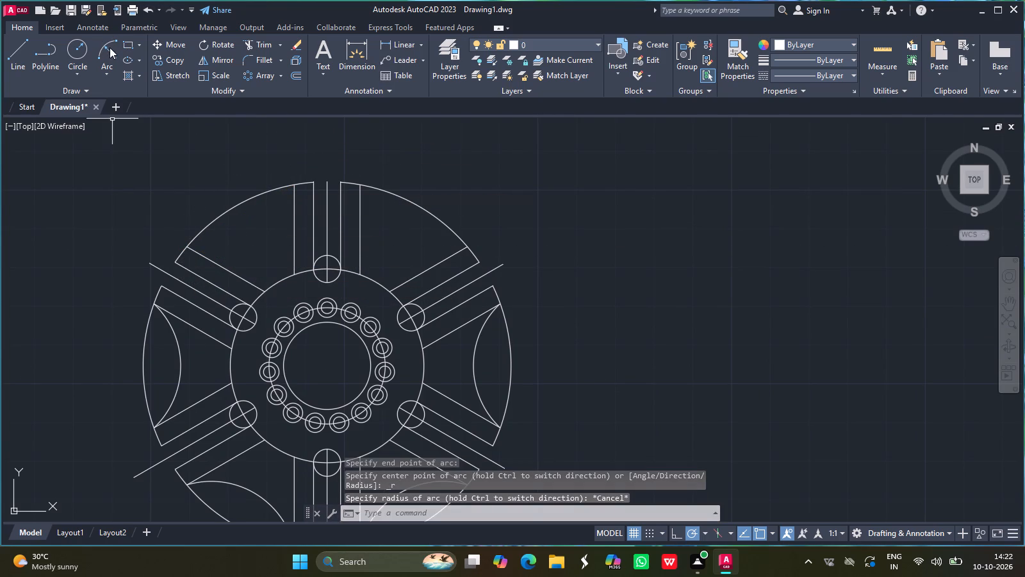
# Draw an inward-bulging arc of radius 22 across the upper-left sector, between the outer ends of its flanking lines.
pyautogui.click(110, 47)
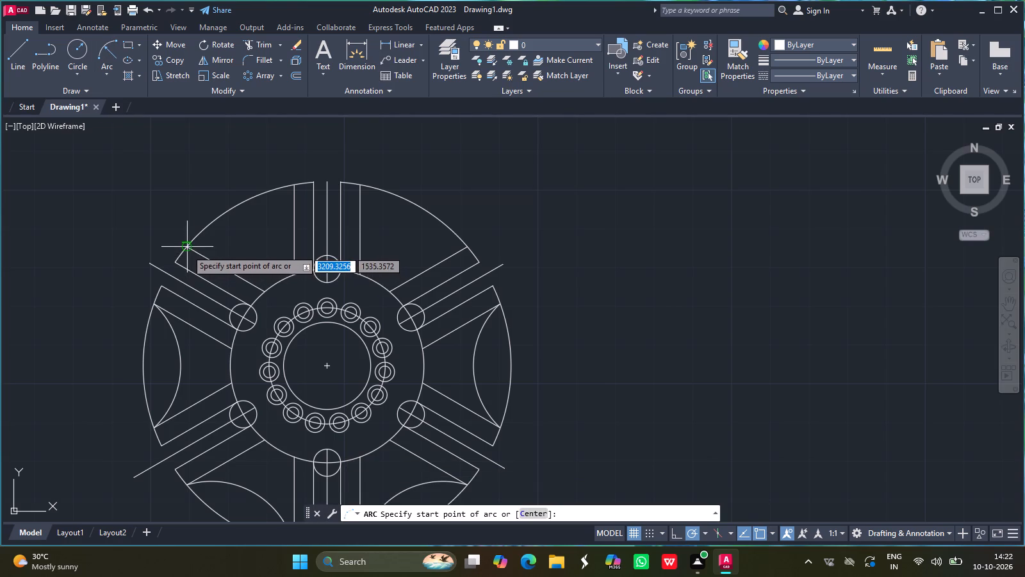
pyautogui.click(186, 249)
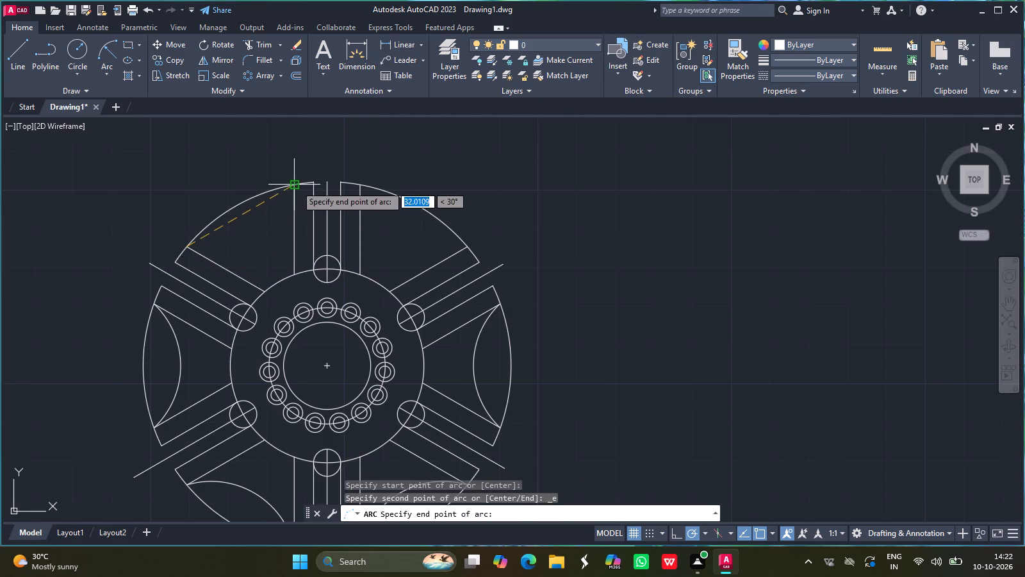
pyautogui.moveTo(296, 185); pyautogui.dragTo(224, 166)
pyautogui.write('22')
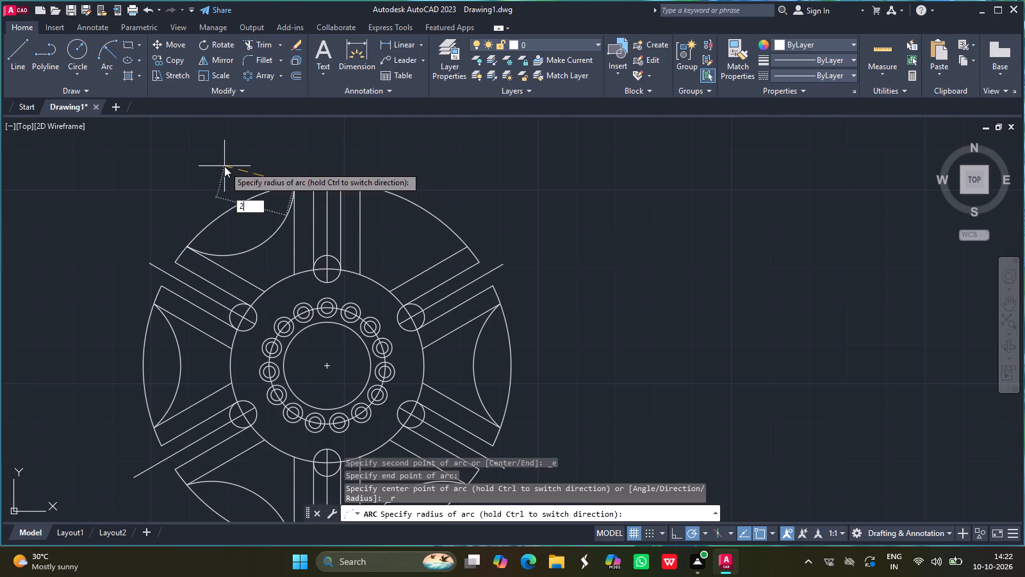
pyautogui.press('Return')
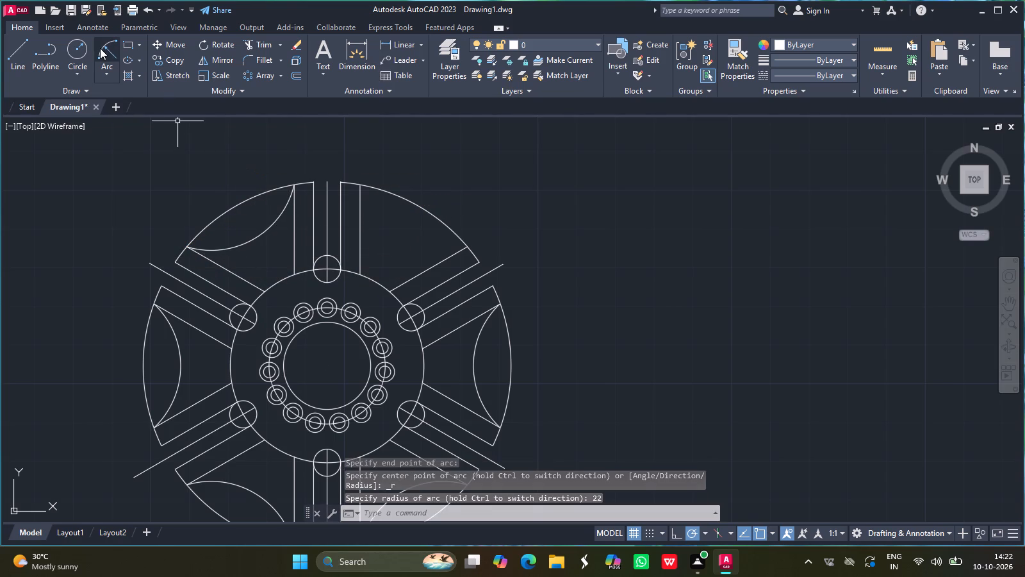
# Draw an inward-bulging arc of radius 22 across the upper-right sector, between the outer ends of its flanking lines.
pyautogui.click(100, 48)
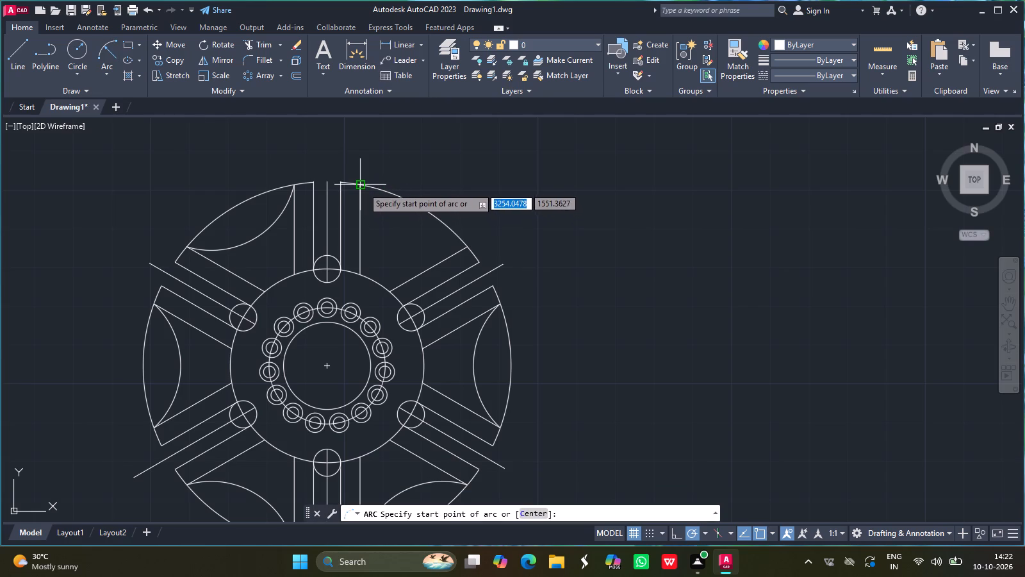
pyautogui.moveTo(361, 186); pyautogui.dragTo(467, 246)
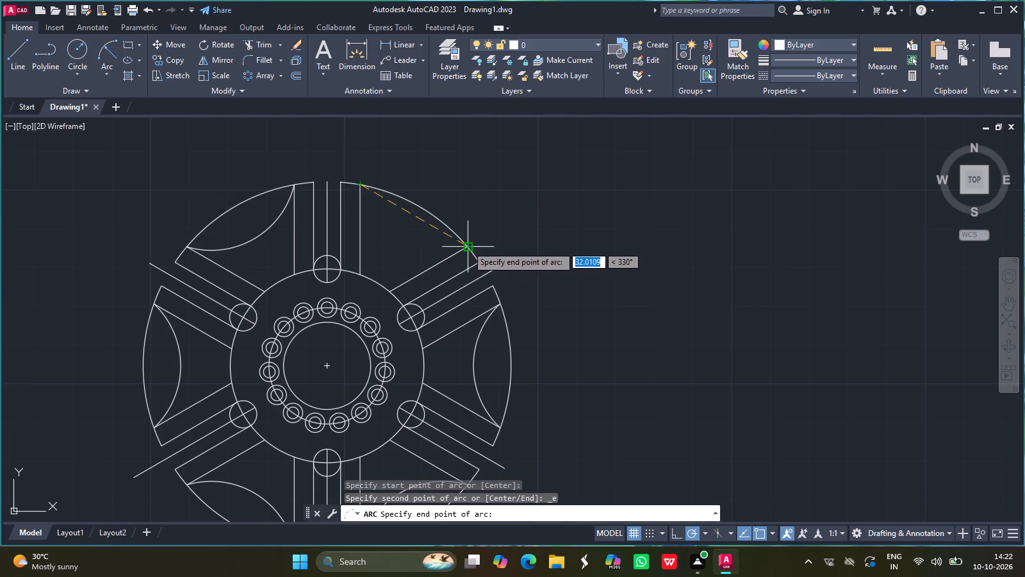
pyautogui.moveTo(467, 246); pyautogui.dragTo(439, 159)
pyautogui.write('22')
pyautogui.press('Return')
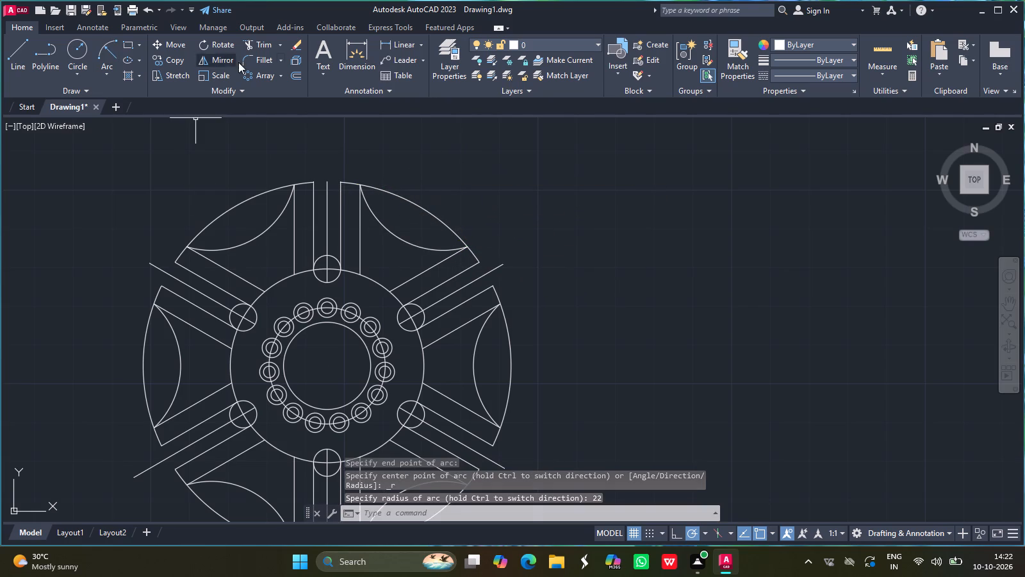
# Trim away the six outer circle segments that lie outside the radius 22 arcs around the part.
pyautogui.click(265, 45)
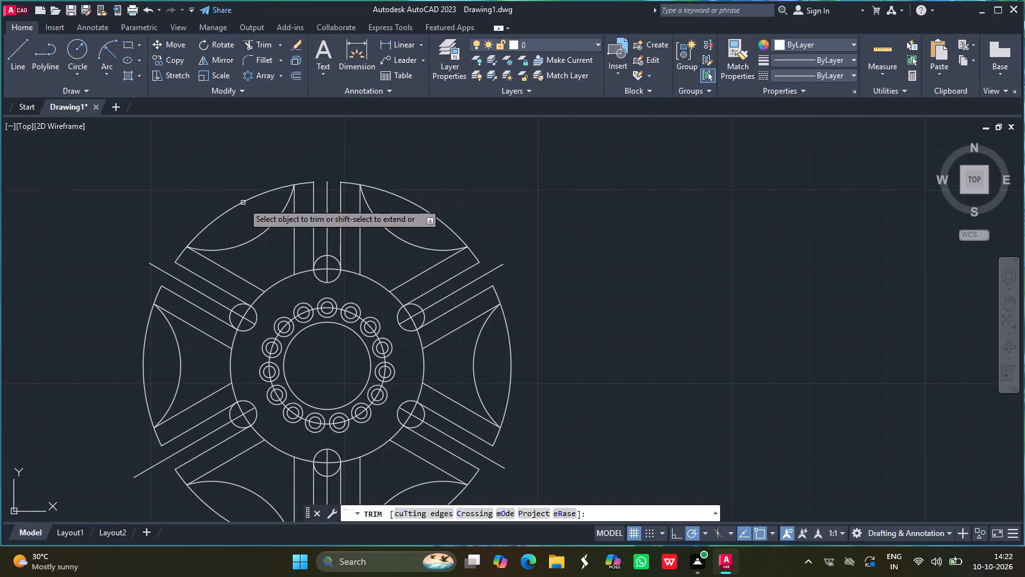
pyautogui.click(247, 198)
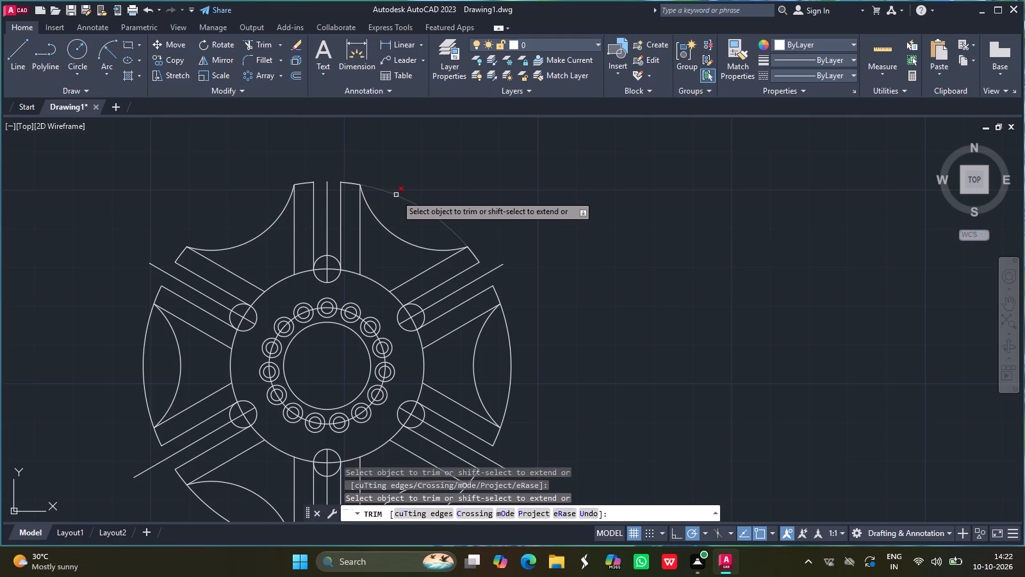
pyautogui.click(396, 195)
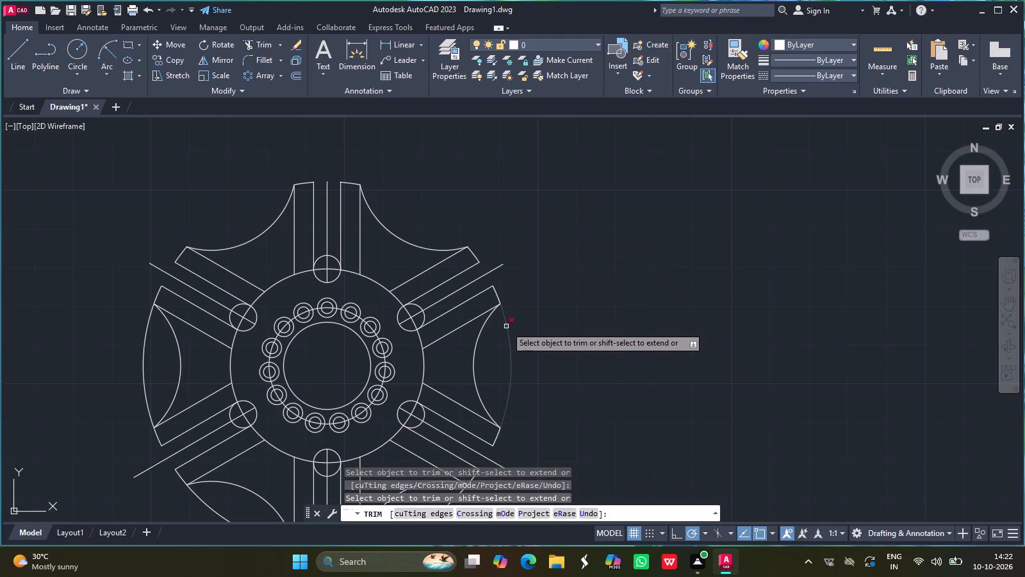
pyautogui.click(506, 326)
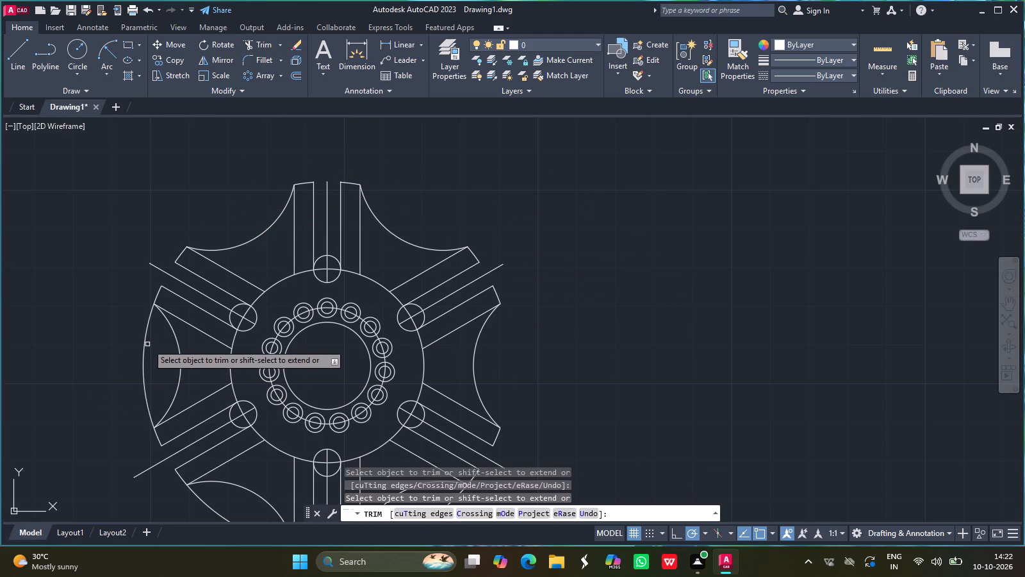
pyautogui.click(143, 340)
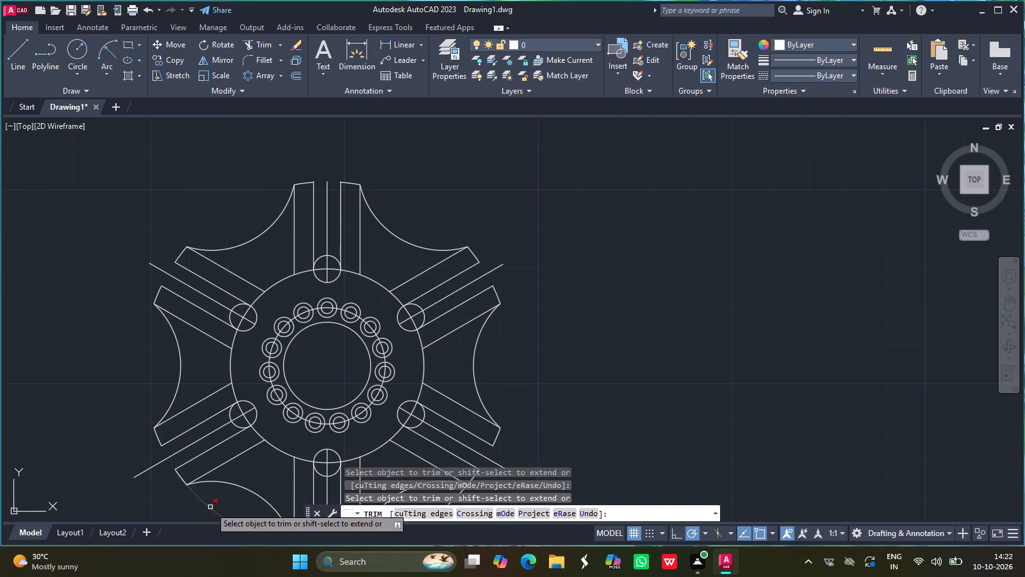
pyautogui.click(210, 507)
pyautogui.press('Return')
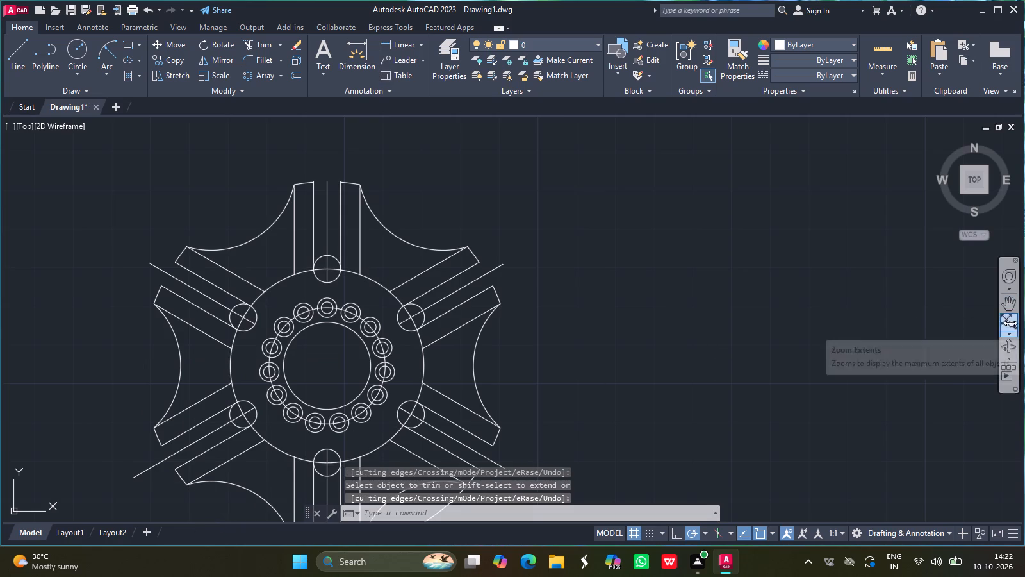
pyautogui.click(1010, 307)
pyautogui.moveTo(297, 367); pyautogui.dragTo(309, 283)
pyautogui.press('Escape')
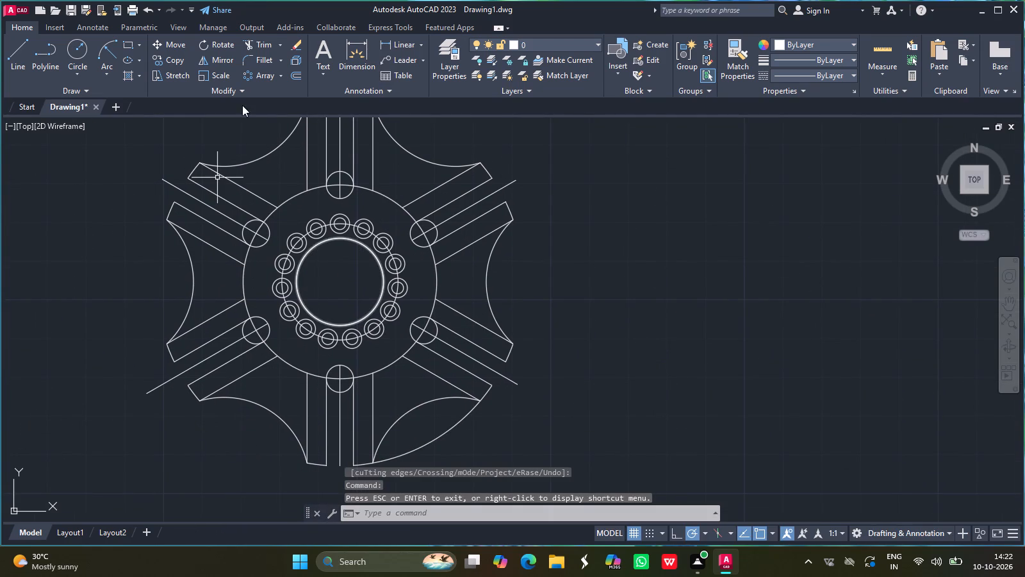
pyautogui.click(261, 43)
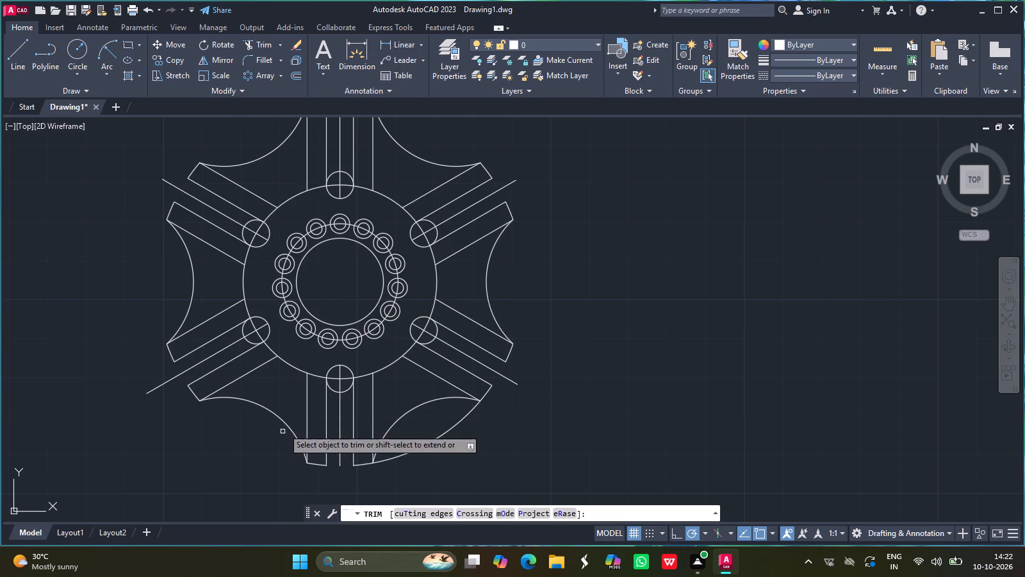
pyautogui.click(445, 433)
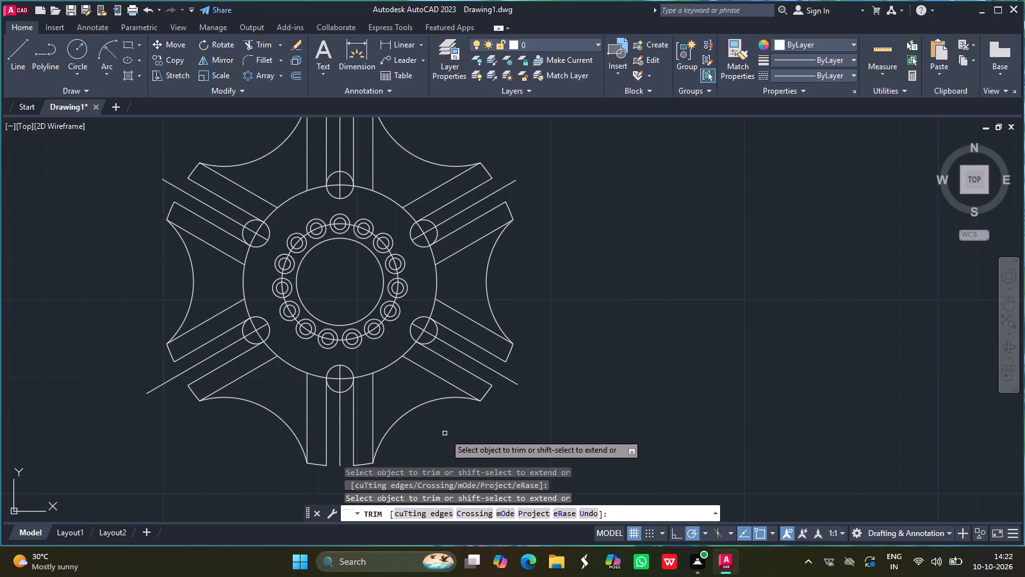
pyautogui.press('Return')
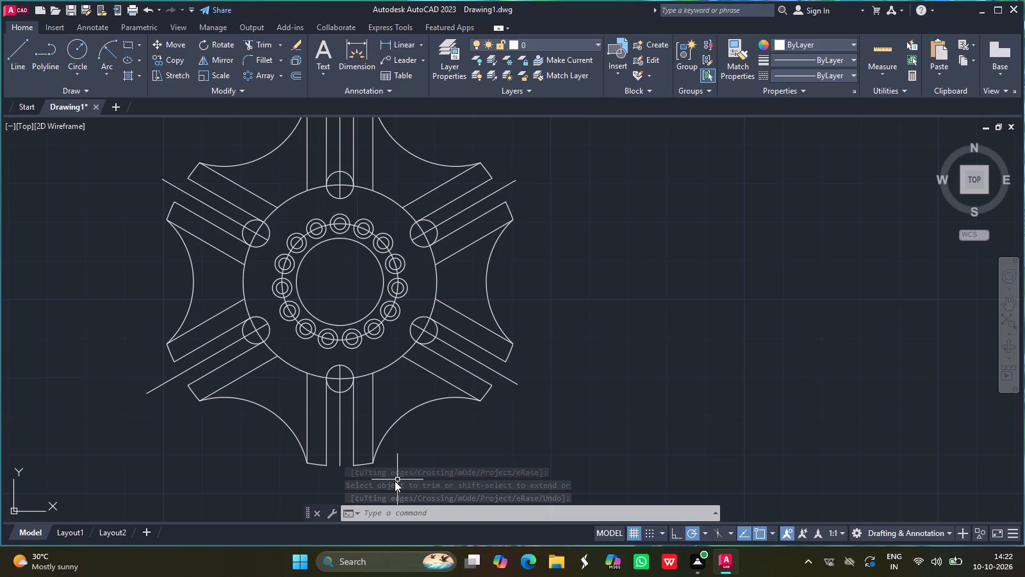
# Delete the six radial centre lines running through the slots.
pyautogui.click(505, 376)
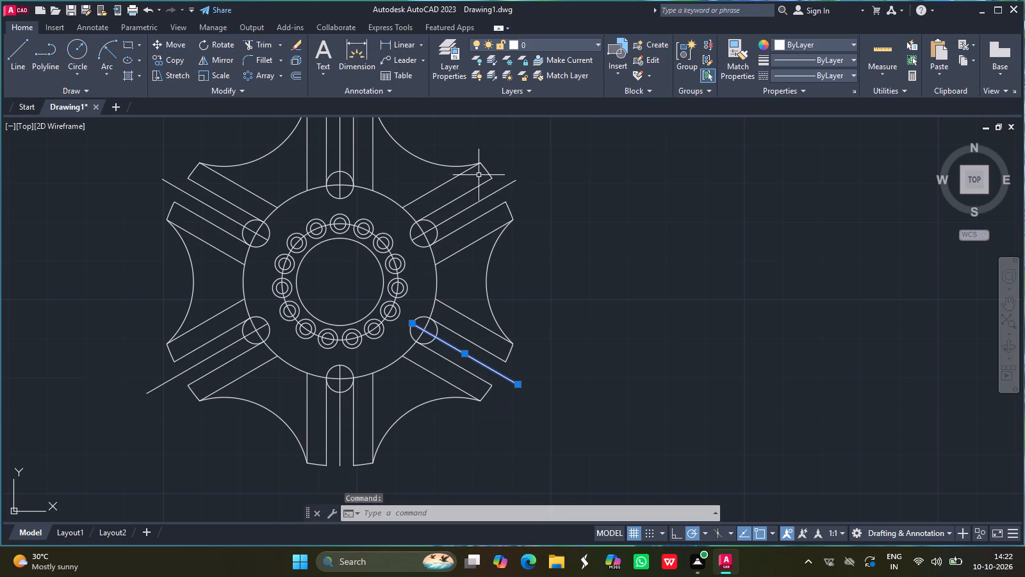
pyautogui.click(510, 182)
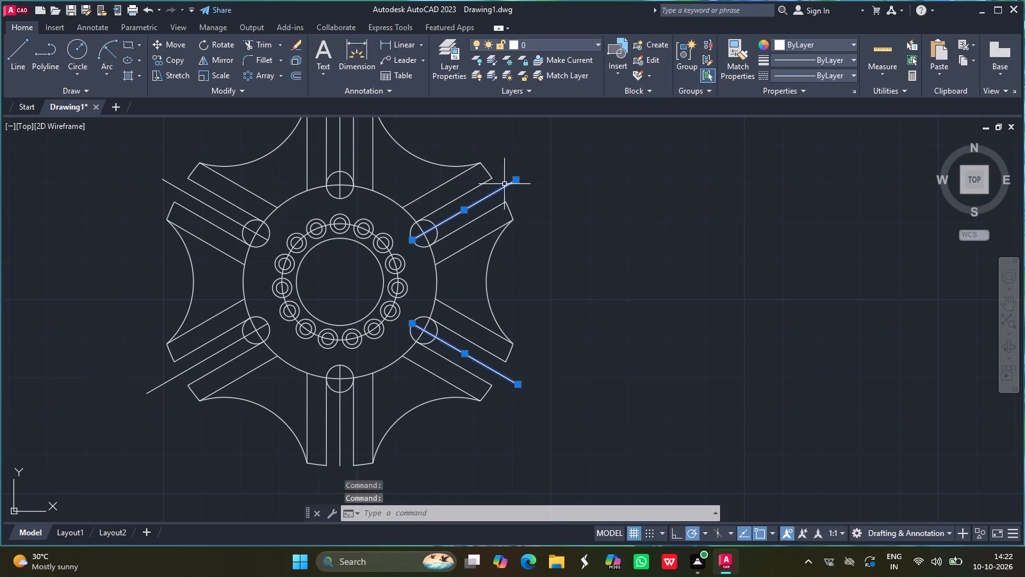
pyautogui.click(173, 185)
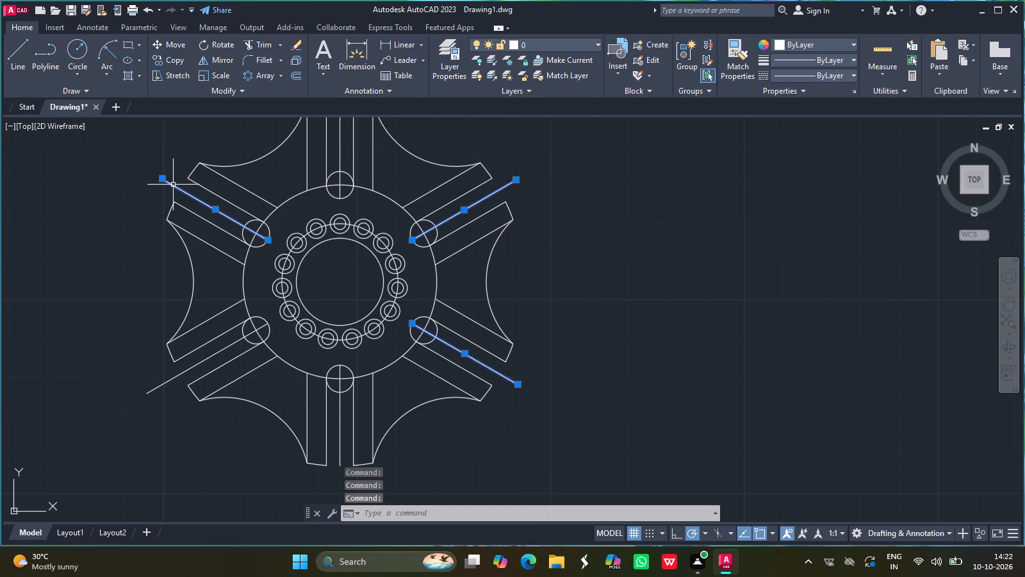
pyautogui.click(168, 383)
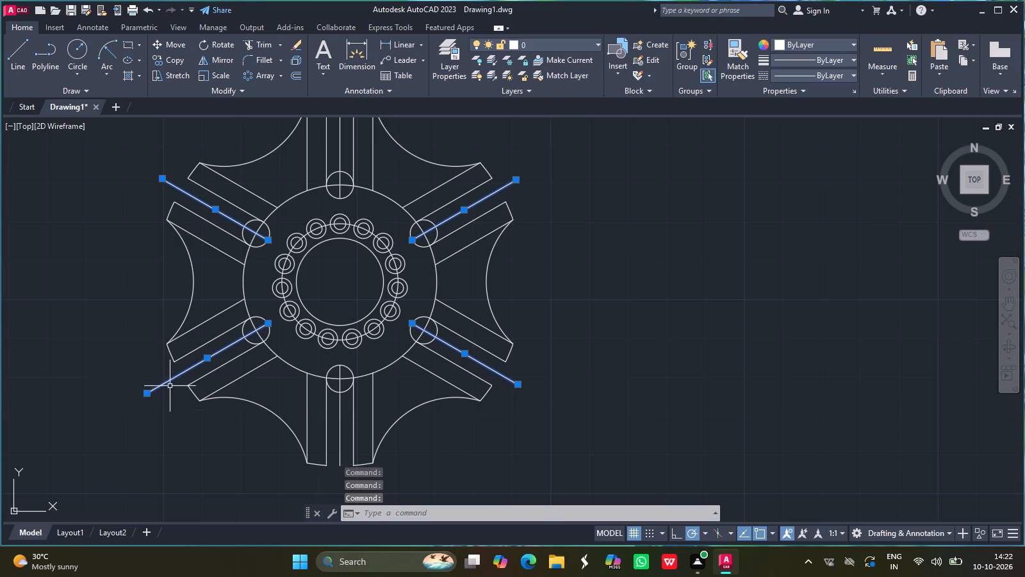
pyautogui.click(340, 433)
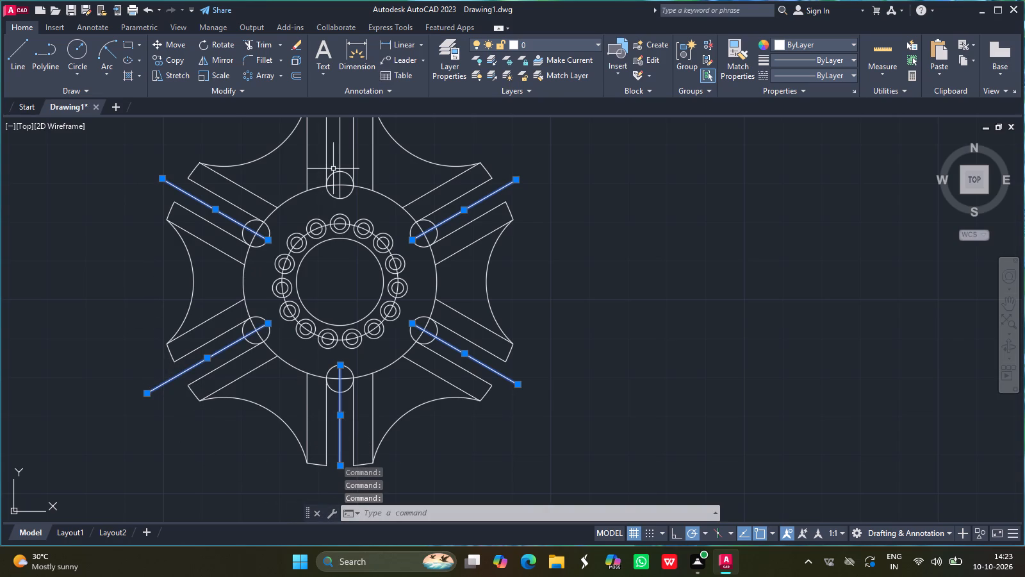
pyautogui.click(339, 160)
pyautogui.press('Delete')
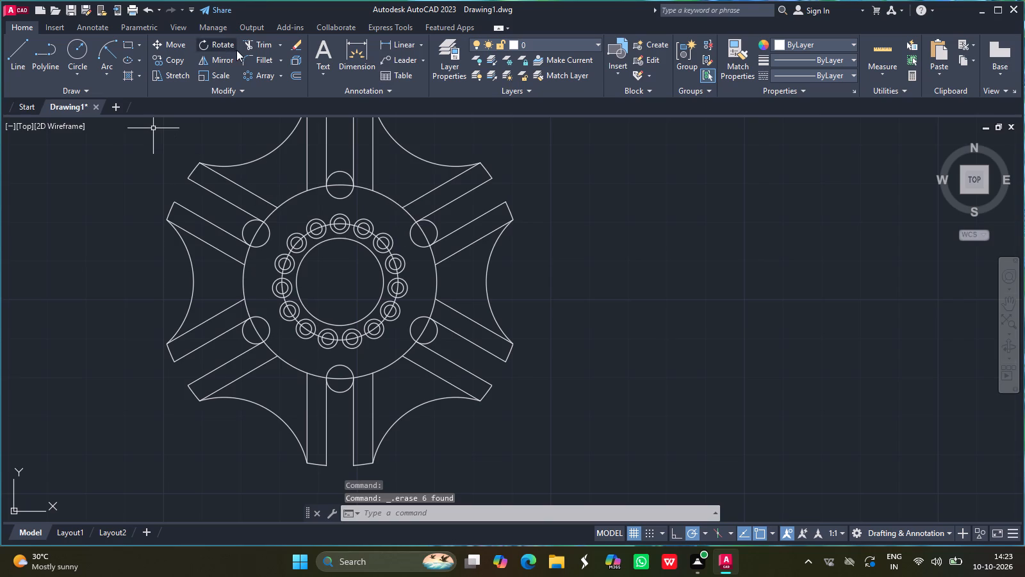
# Trim the outward-facing halves of the six slot-end circles, leaving rounded inner ends on the slots.
pyautogui.click(254, 42)
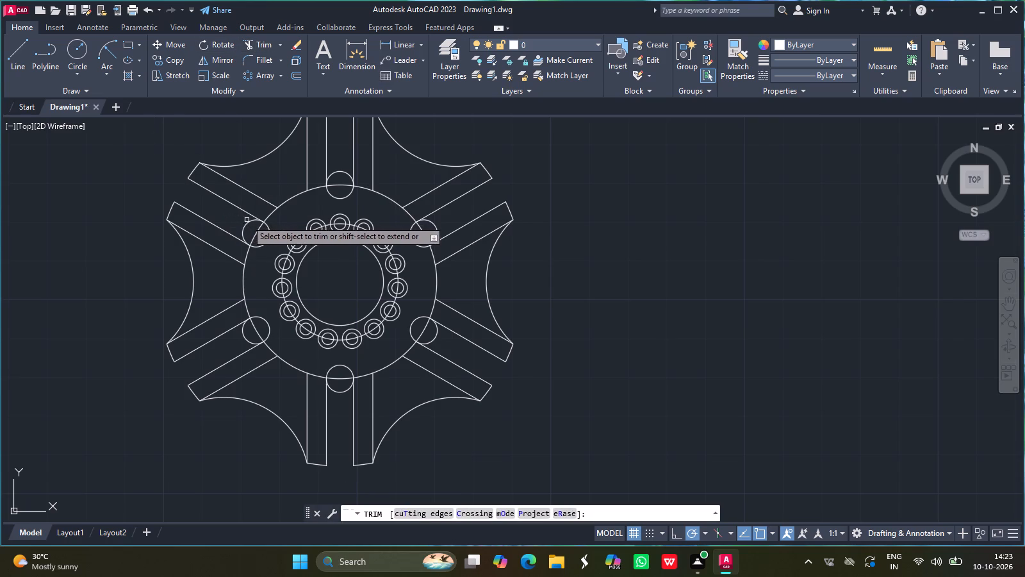
pyautogui.click(248, 221)
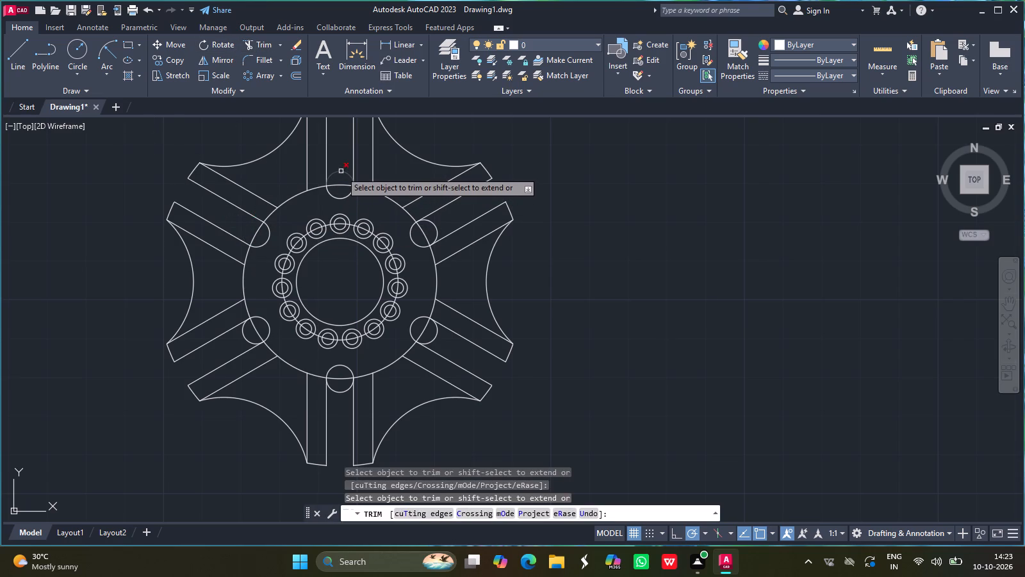
pyautogui.moveTo(341, 171); pyautogui.dragTo(434, 225)
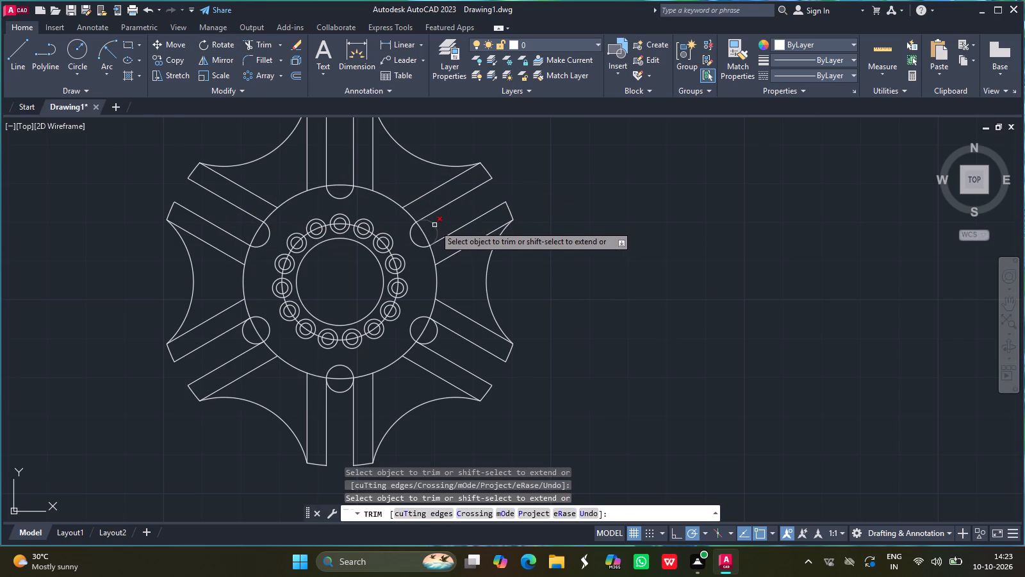
pyautogui.click(434, 225)
pyautogui.click(436, 335)
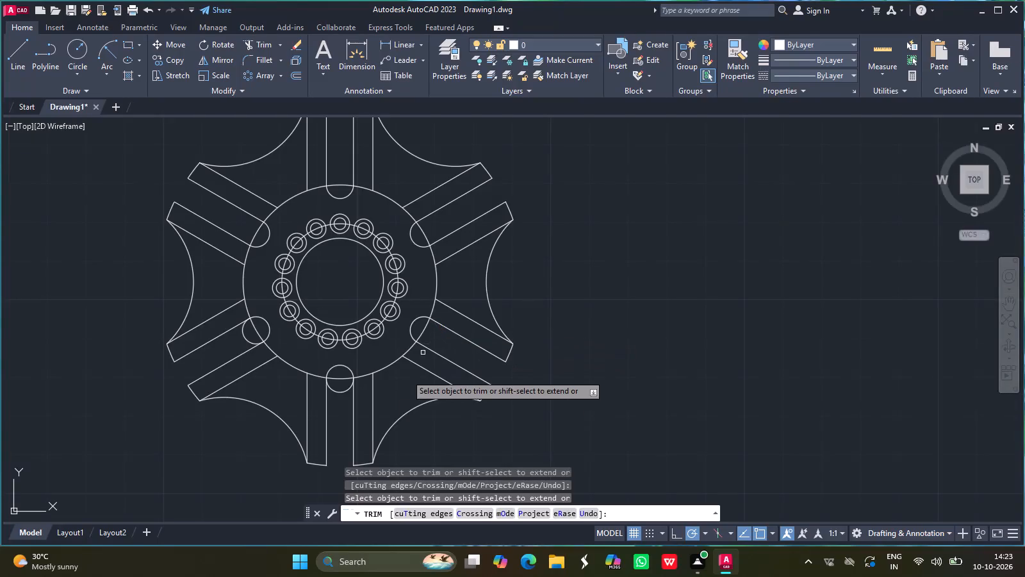
pyautogui.click(343, 393)
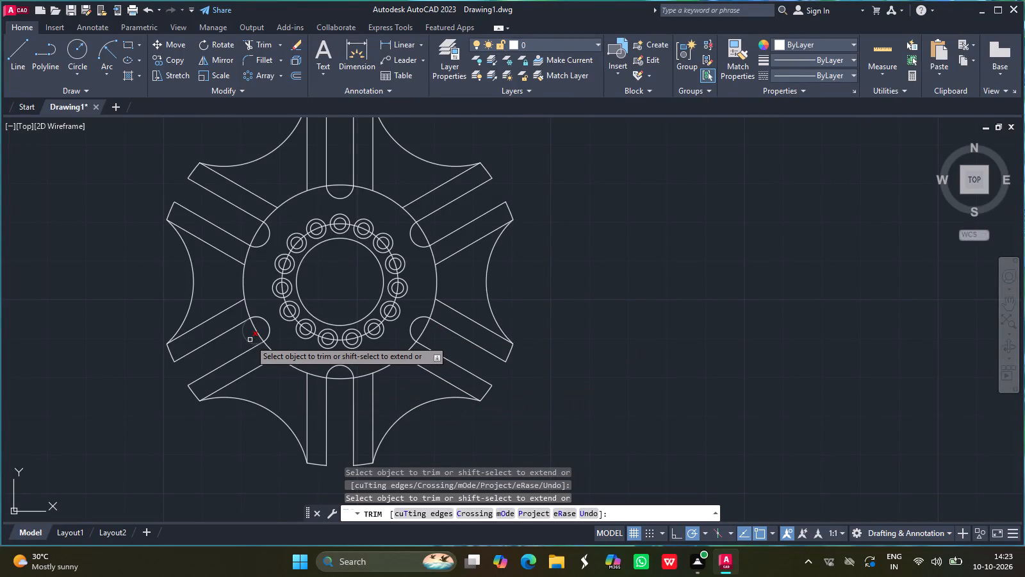
pyautogui.click(250, 340)
pyautogui.press('Return')
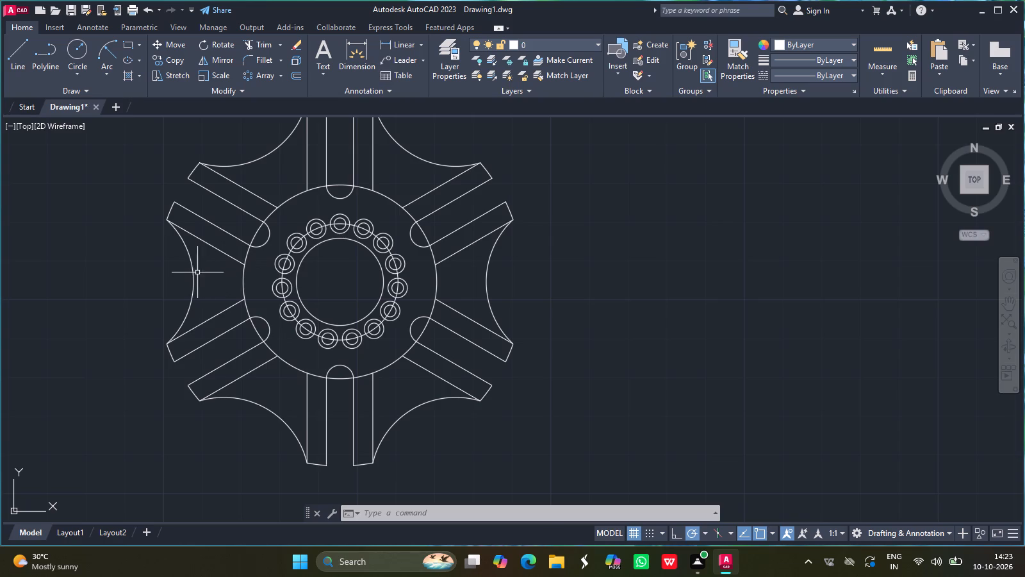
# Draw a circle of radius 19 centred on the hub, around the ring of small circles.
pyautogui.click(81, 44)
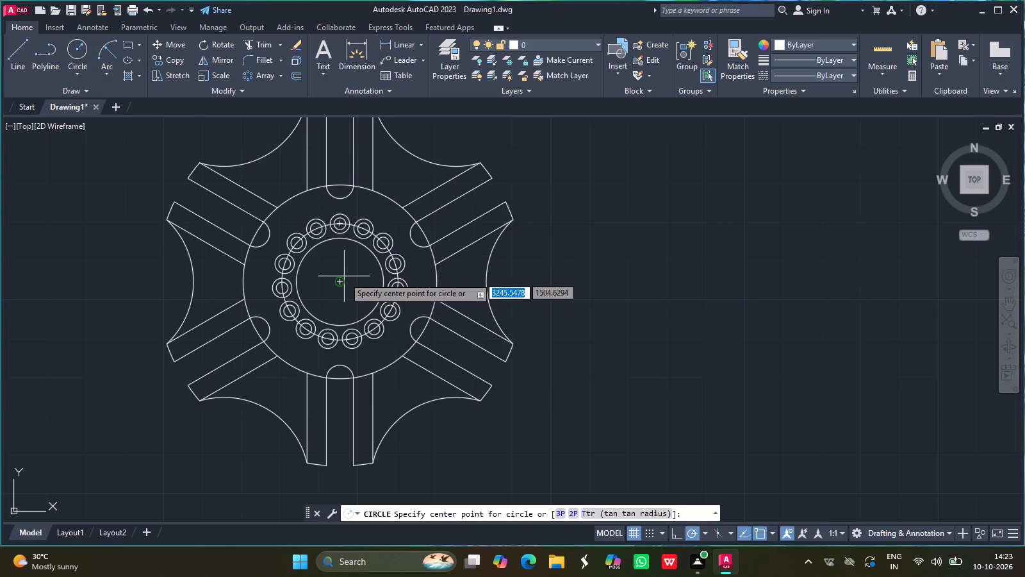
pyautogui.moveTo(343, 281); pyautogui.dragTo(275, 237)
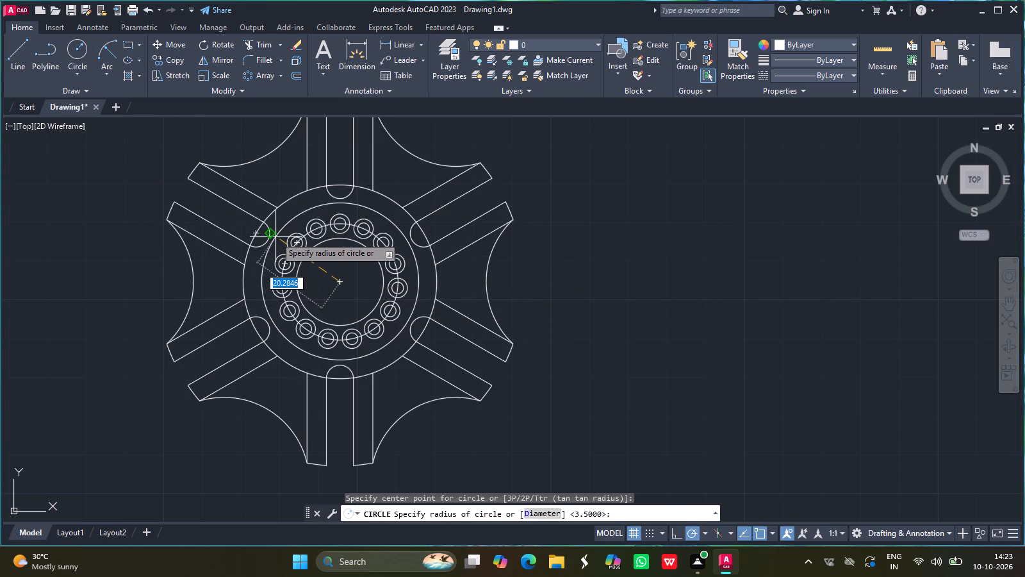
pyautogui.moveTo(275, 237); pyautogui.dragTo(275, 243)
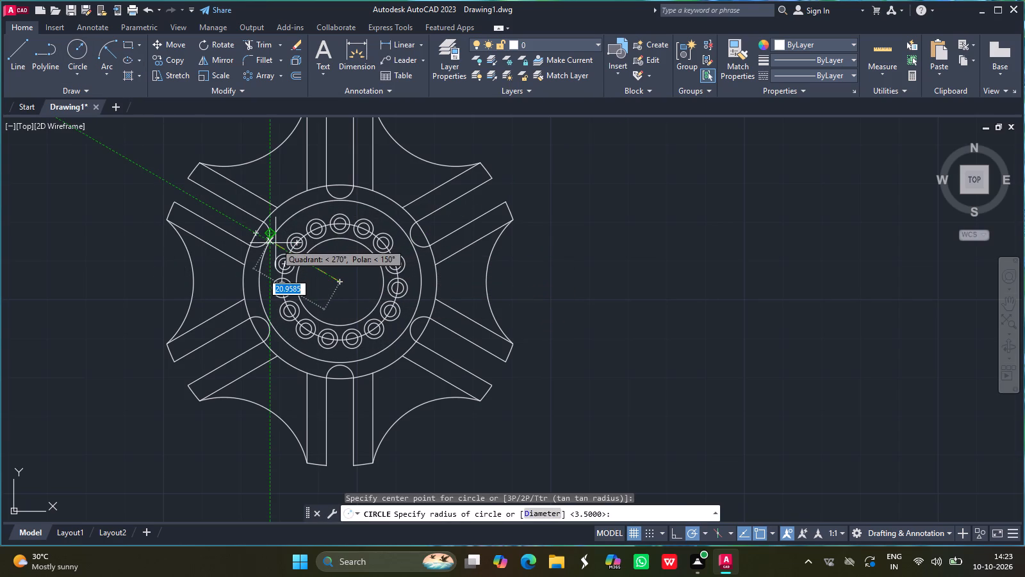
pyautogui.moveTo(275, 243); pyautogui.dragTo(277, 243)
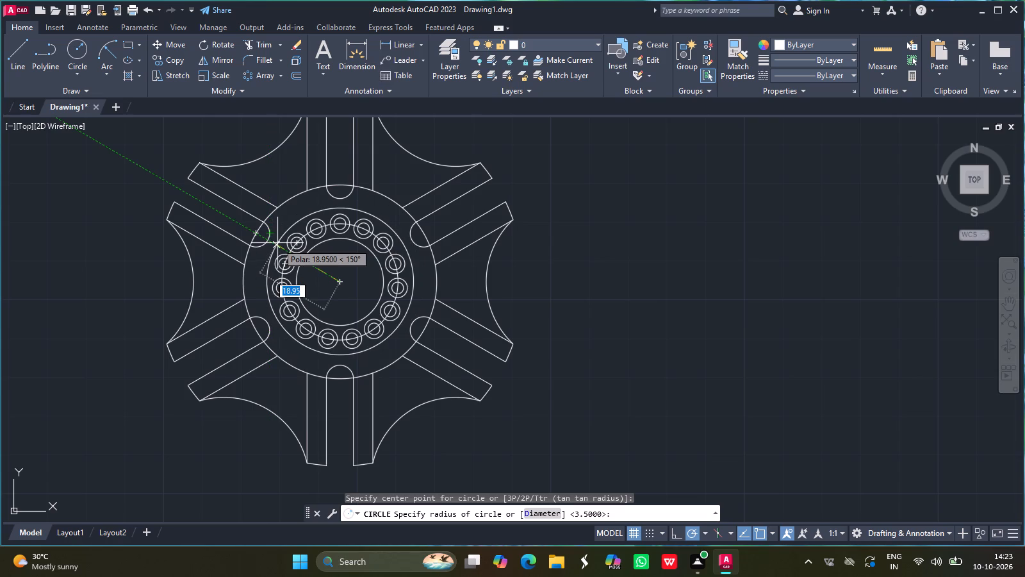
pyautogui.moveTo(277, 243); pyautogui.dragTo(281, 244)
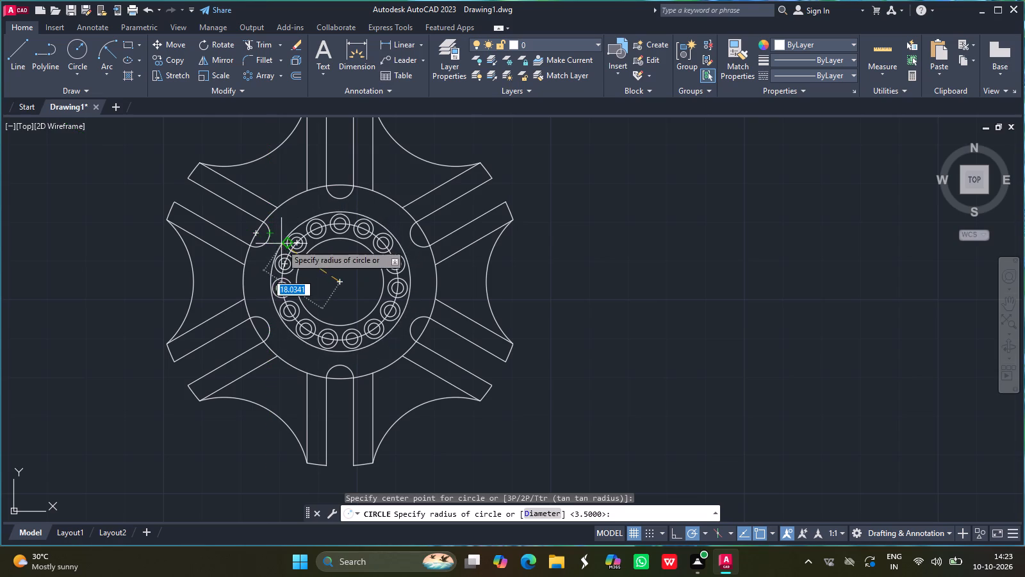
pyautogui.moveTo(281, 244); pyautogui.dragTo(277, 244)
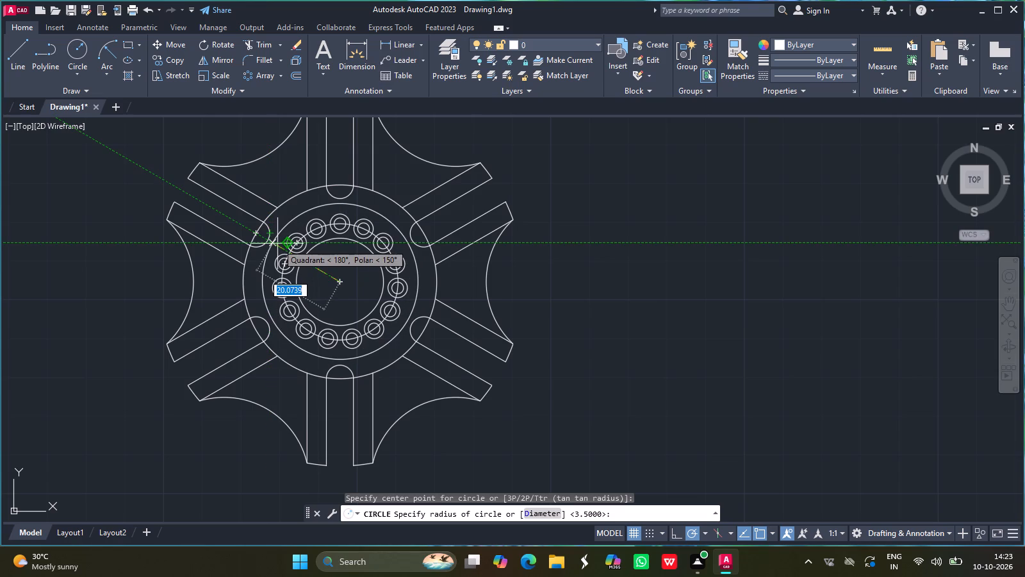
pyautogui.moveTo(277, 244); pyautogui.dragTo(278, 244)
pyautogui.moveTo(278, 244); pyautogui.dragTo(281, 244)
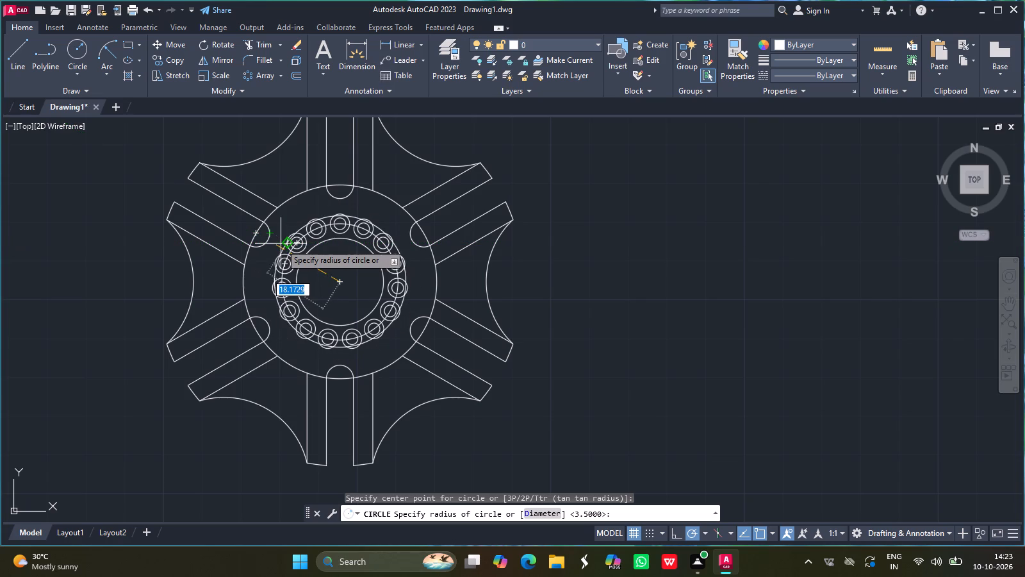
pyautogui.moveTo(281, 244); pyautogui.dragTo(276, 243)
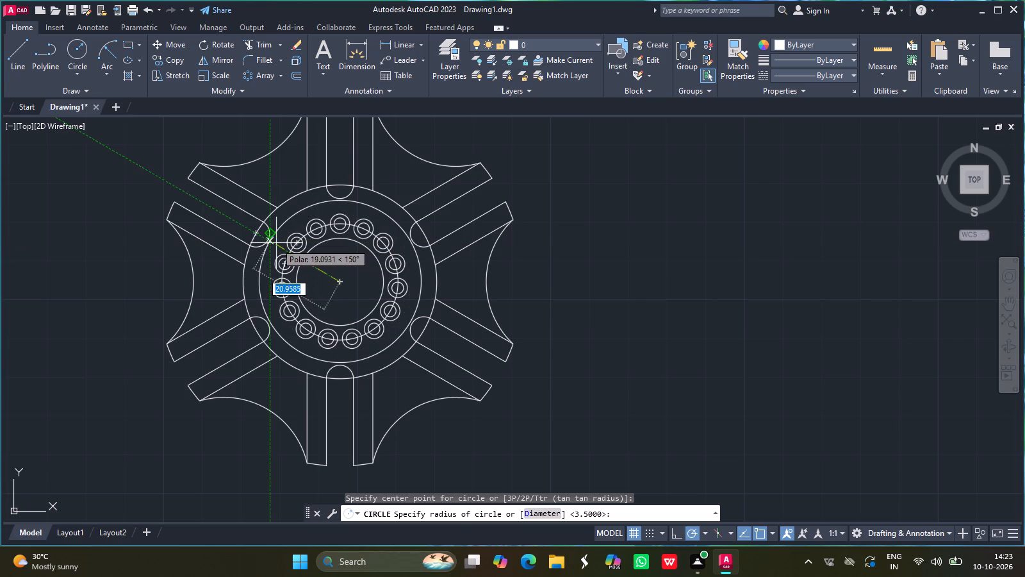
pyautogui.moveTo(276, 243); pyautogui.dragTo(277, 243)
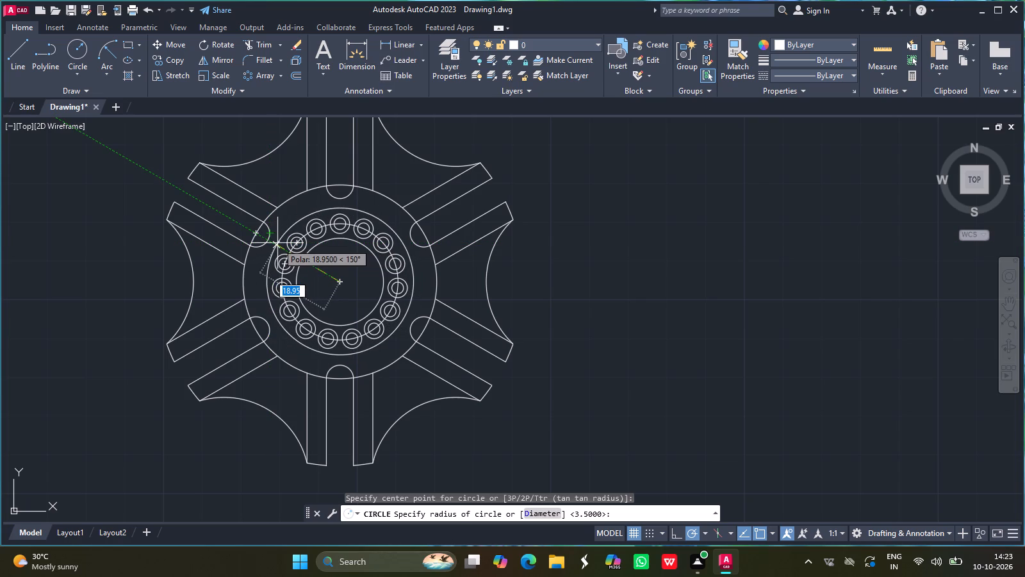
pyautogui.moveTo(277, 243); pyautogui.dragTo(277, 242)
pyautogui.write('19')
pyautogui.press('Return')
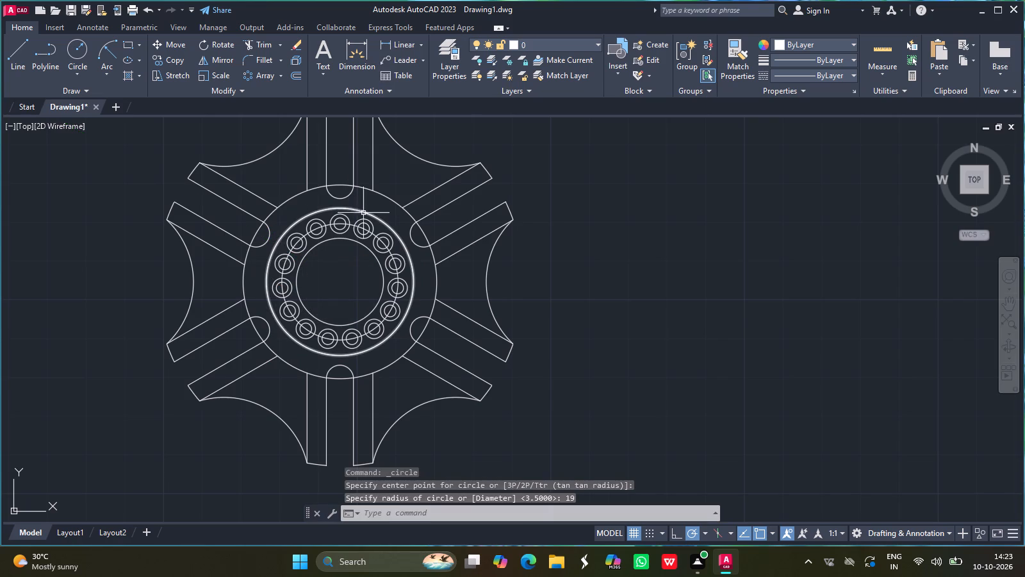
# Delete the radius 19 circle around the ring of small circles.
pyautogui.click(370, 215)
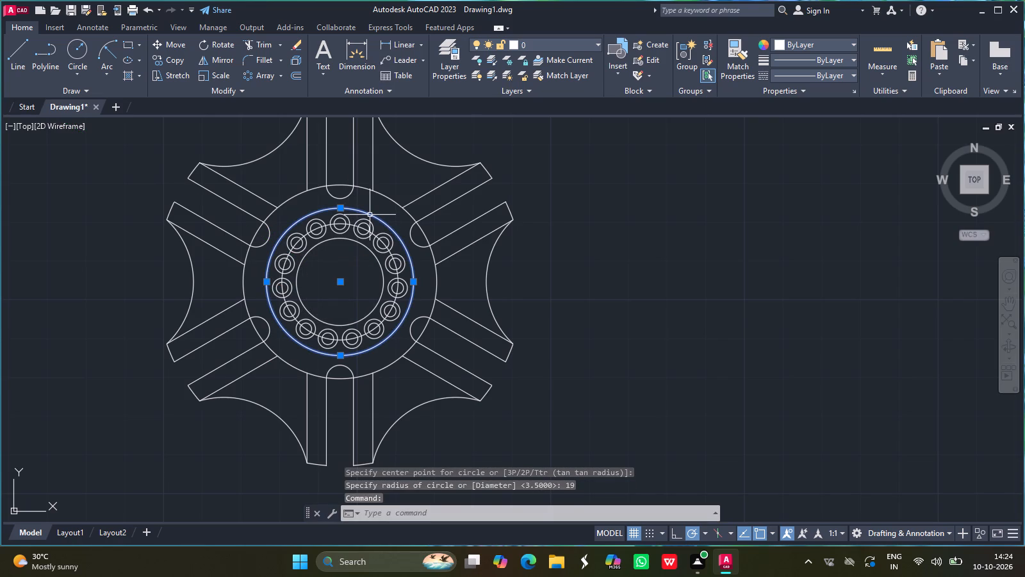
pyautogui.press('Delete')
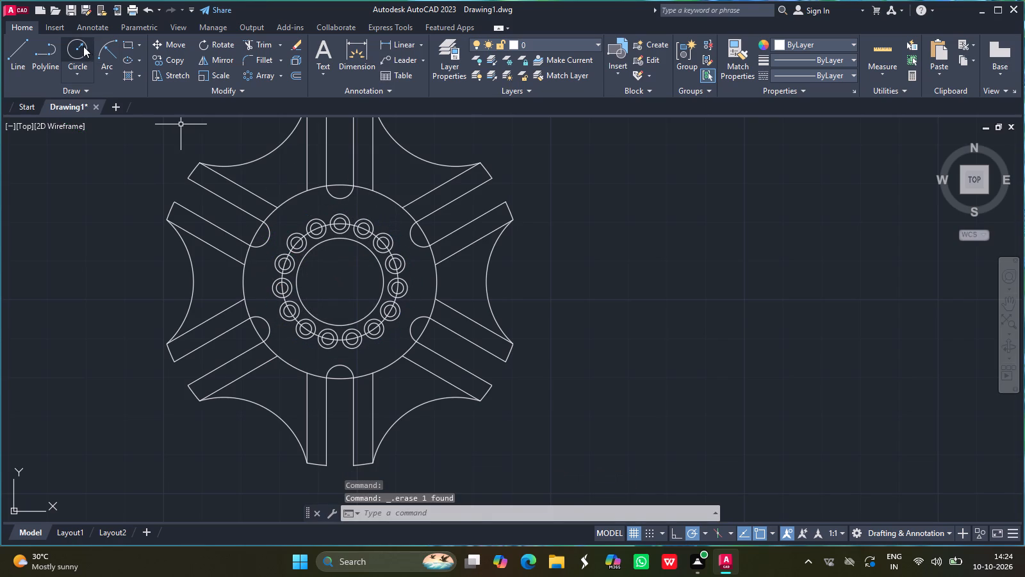
# Draw a circle of radius 20 centred on the hub, around the ring of small circles.
pyautogui.click(83, 46)
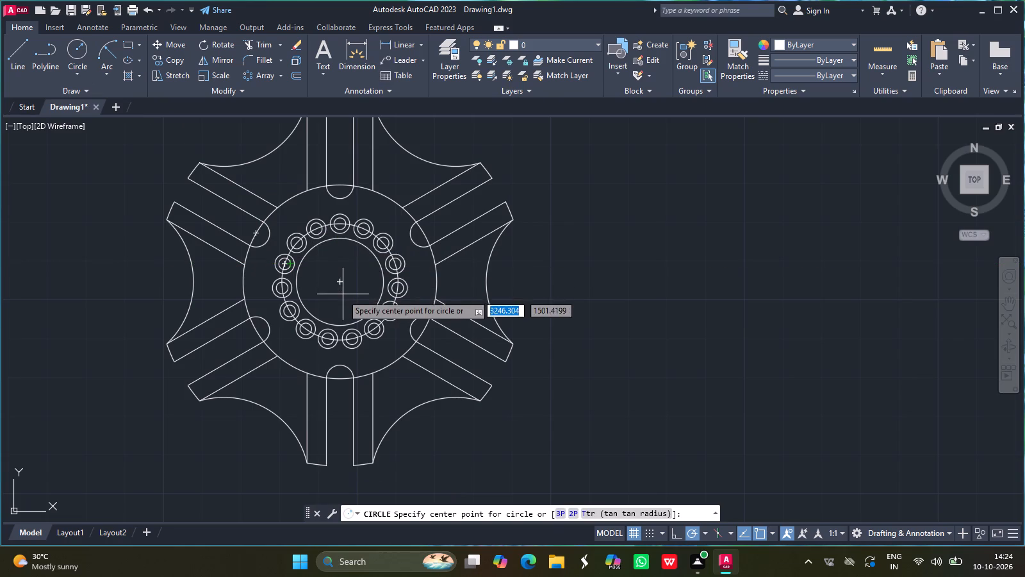
pyautogui.moveTo(338, 284); pyautogui.dragTo(230, 224)
pyautogui.press('2')
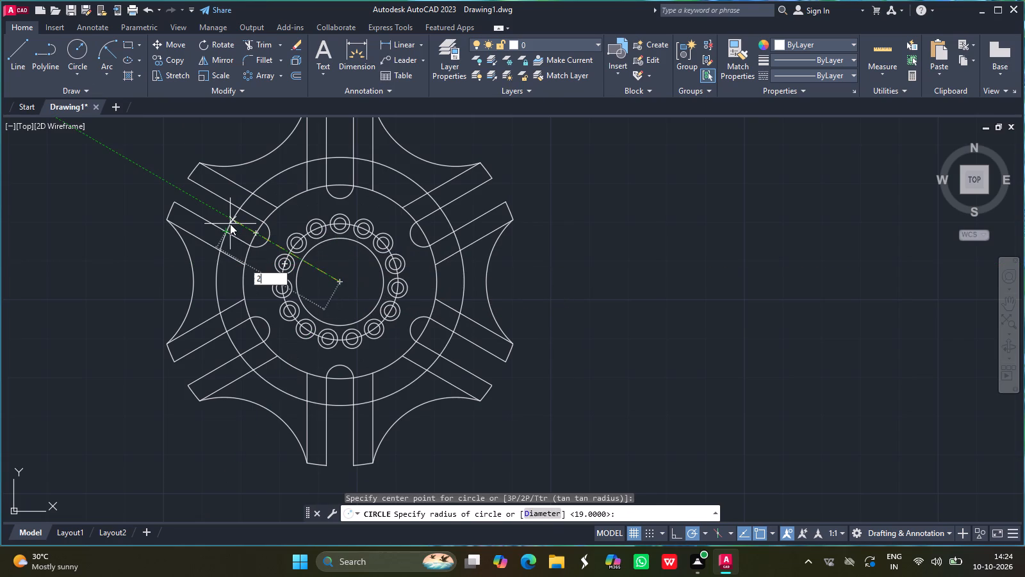
pyautogui.press('0')
pyautogui.press('Return')
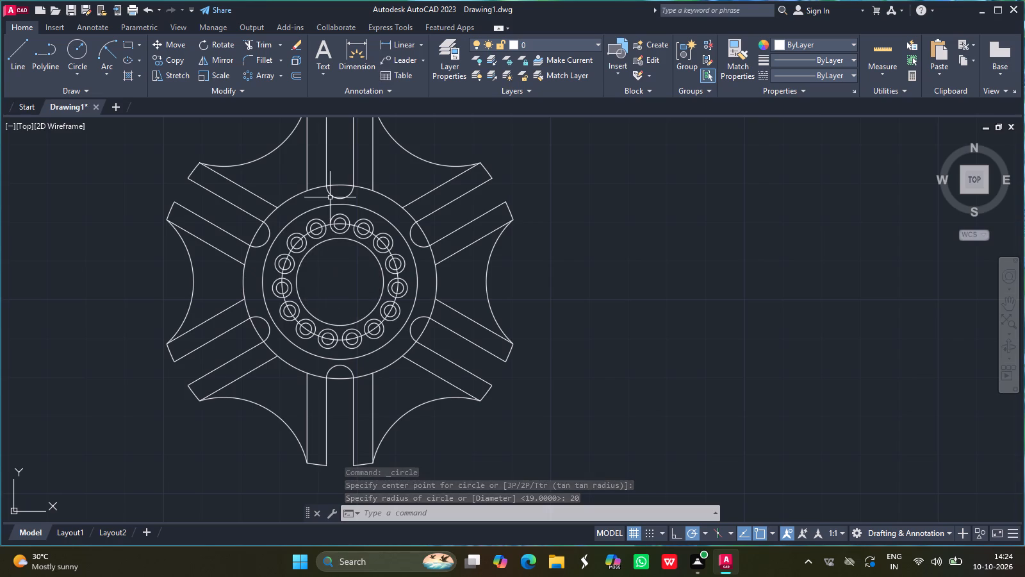
# Delete the twelve straight lines that run parallel outside the sides of the six slots, from the hub circle to the sector arcs.
pyautogui.keyDown('ctrl'); pyautogui.scroll(-1, 321, 259); pyautogui.keyUp('ctrl')
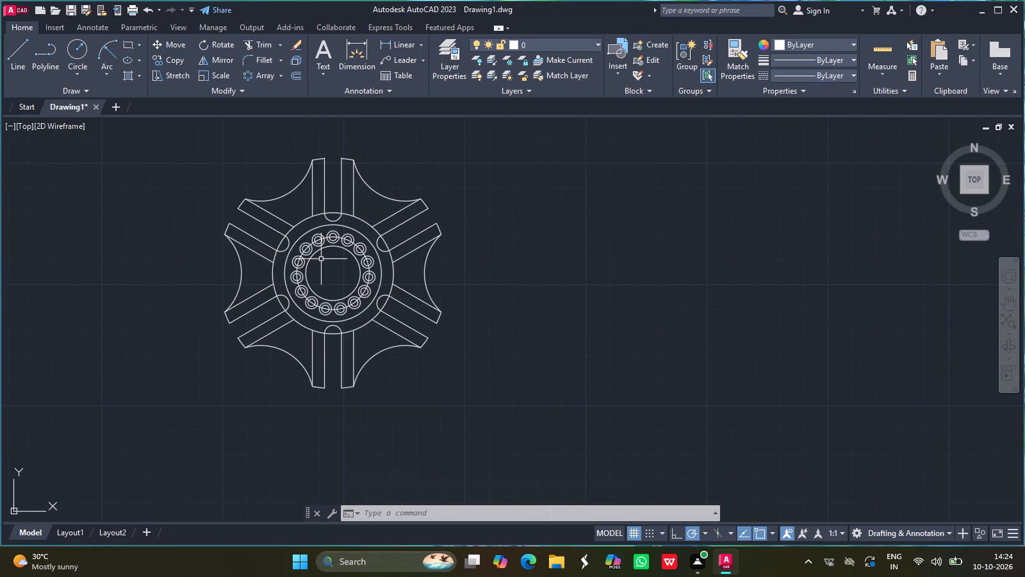
pyautogui.click(247, 249)
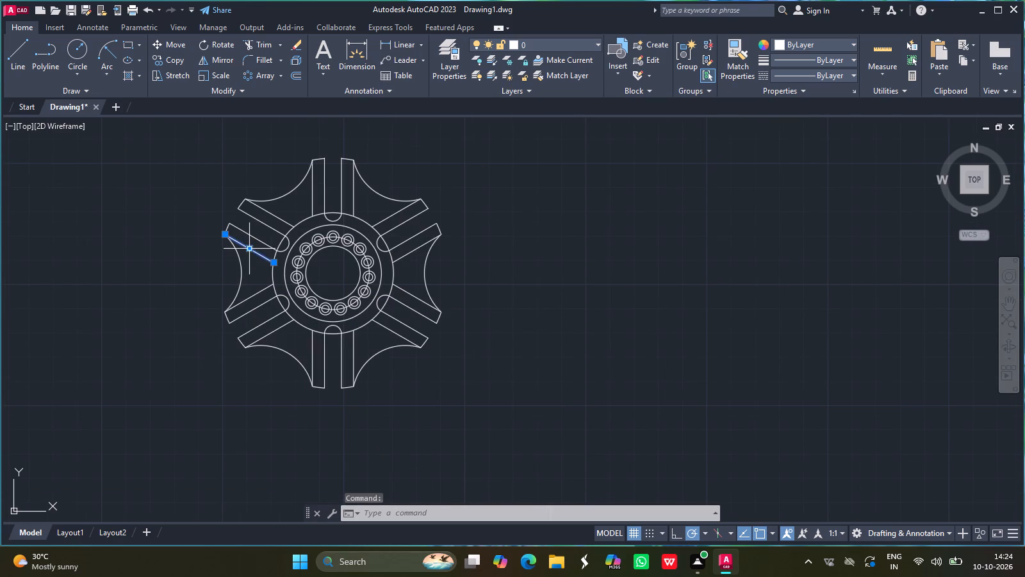
pyautogui.moveTo(269, 213); pyautogui.dragTo(300, 196)
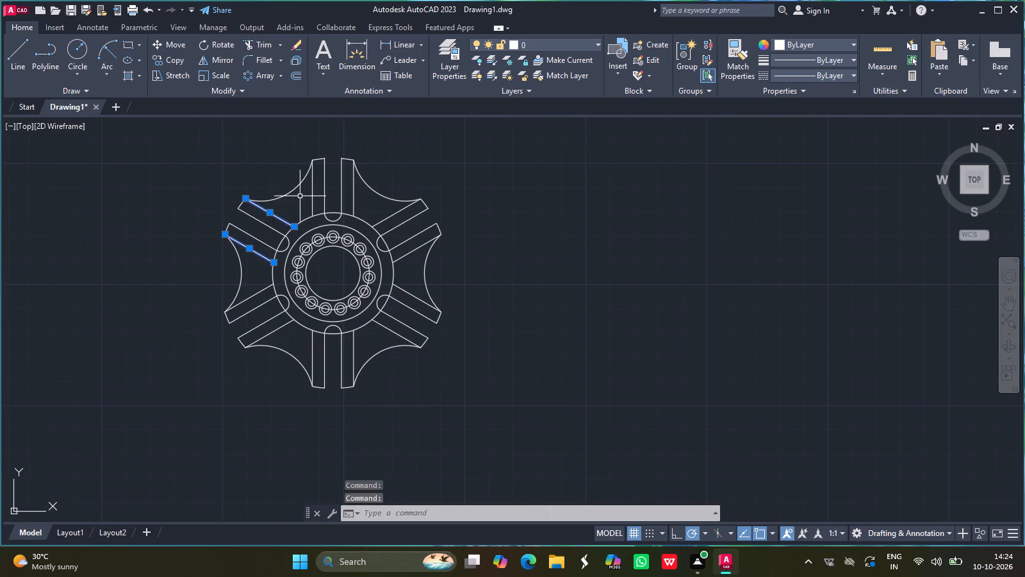
pyautogui.moveTo(300, 196); pyautogui.dragTo(314, 195)
pyautogui.click(314, 195)
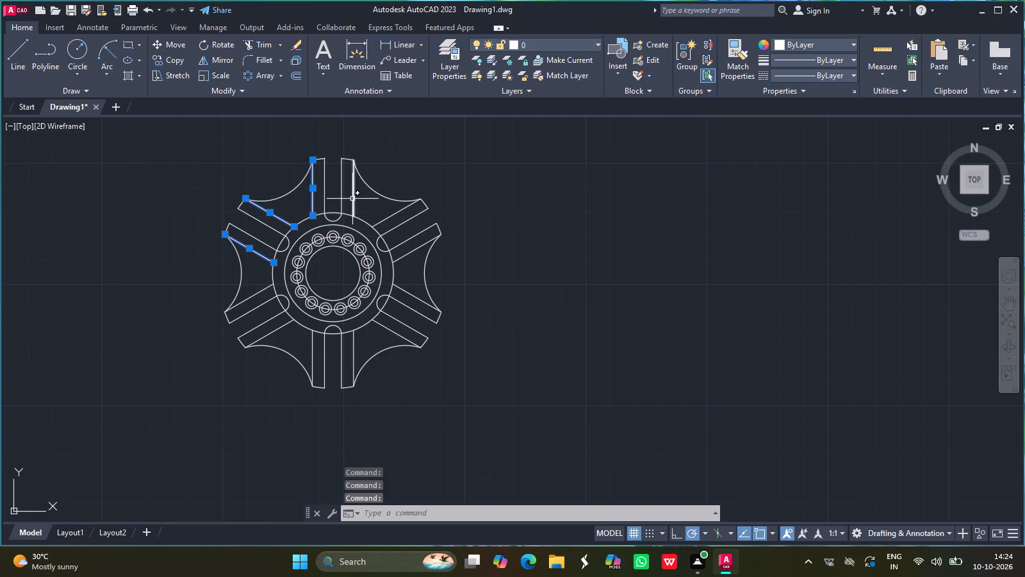
pyautogui.moveTo(353, 199); pyautogui.dragTo(389, 219)
pyautogui.moveTo(389, 219); pyautogui.dragTo(404, 255)
pyautogui.moveTo(404, 255); pyautogui.dragTo(403, 290)
pyautogui.moveTo(403, 290); pyautogui.dragTo(385, 326)
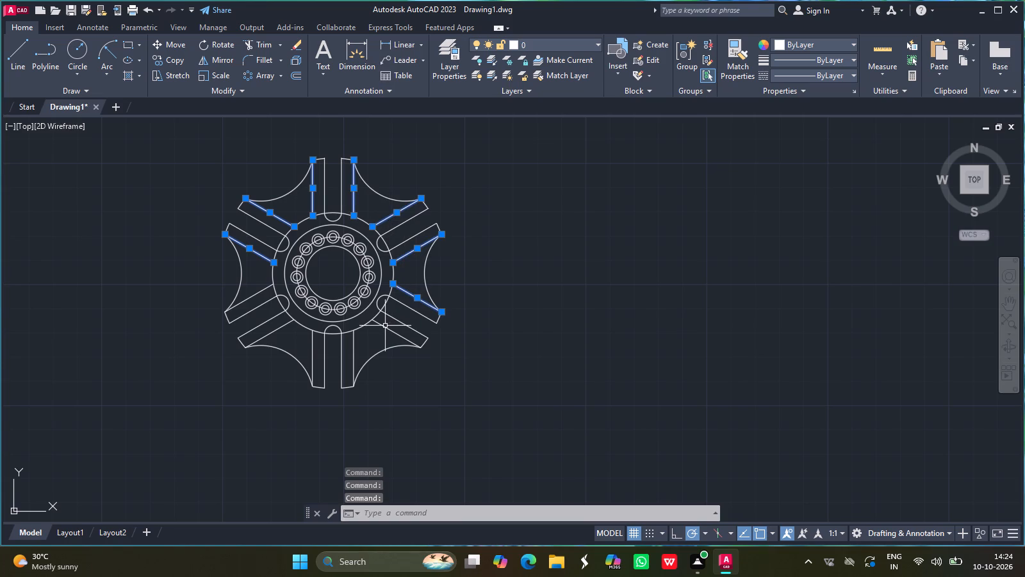
pyautogui.click(385, 326)
pyautogui.click(352, 349)
pyautogui.moveTo(313, 351); pyautogui.dragTo(277, 329)
pyautogui.moveTo(277, 329); pyautogui.dragTo(250, 295)
pyautogui.click(250, 295)
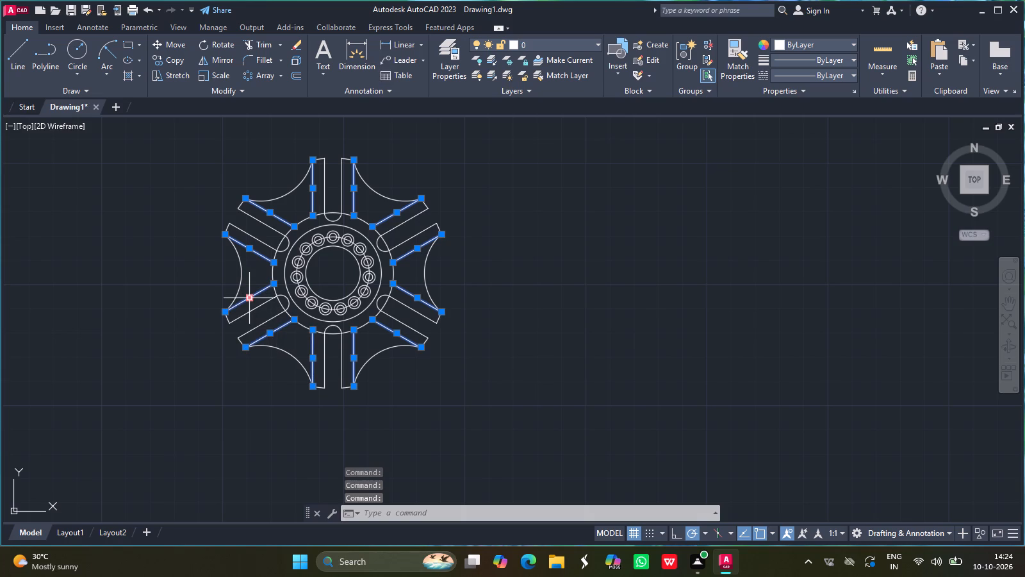
pyautogui.press('Delete')
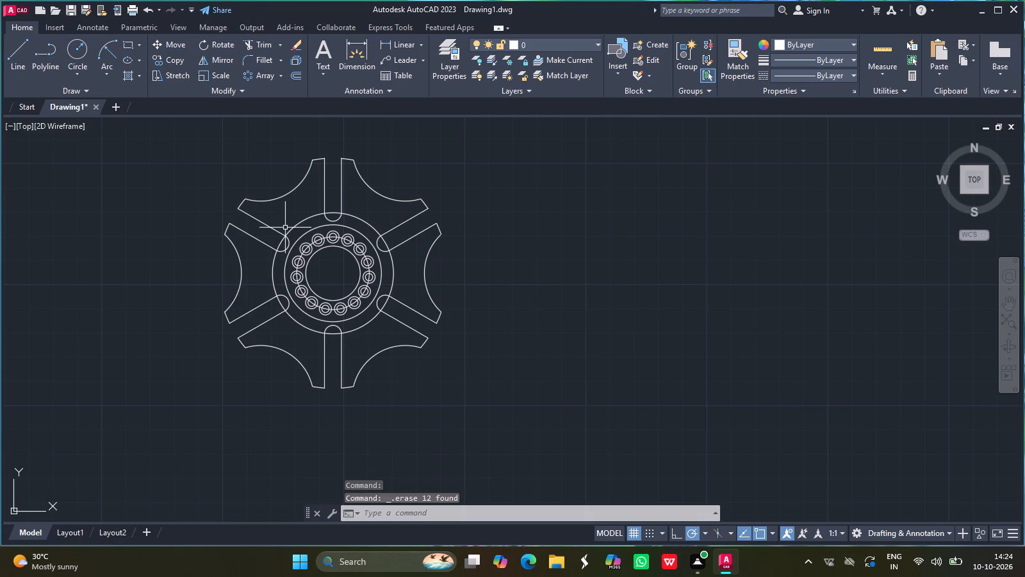
# Draw a vertical centre line through the part as two lines from the hub centre, extending past the lower and upper slot openings.
pyautogui.click(24, 54)
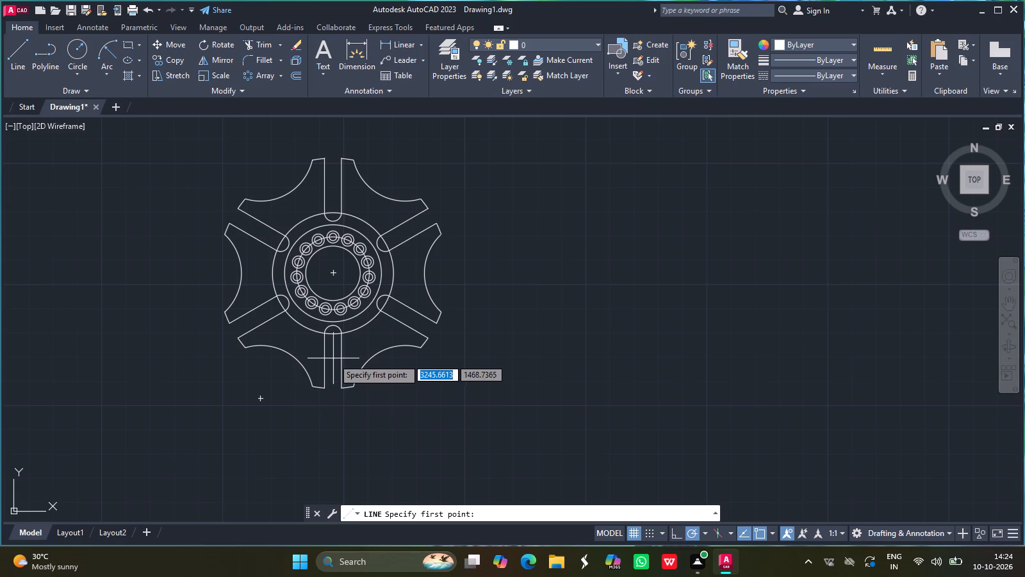
pyautogui.moveTo(334, 271); pyautogui.dragTo(336, 428)
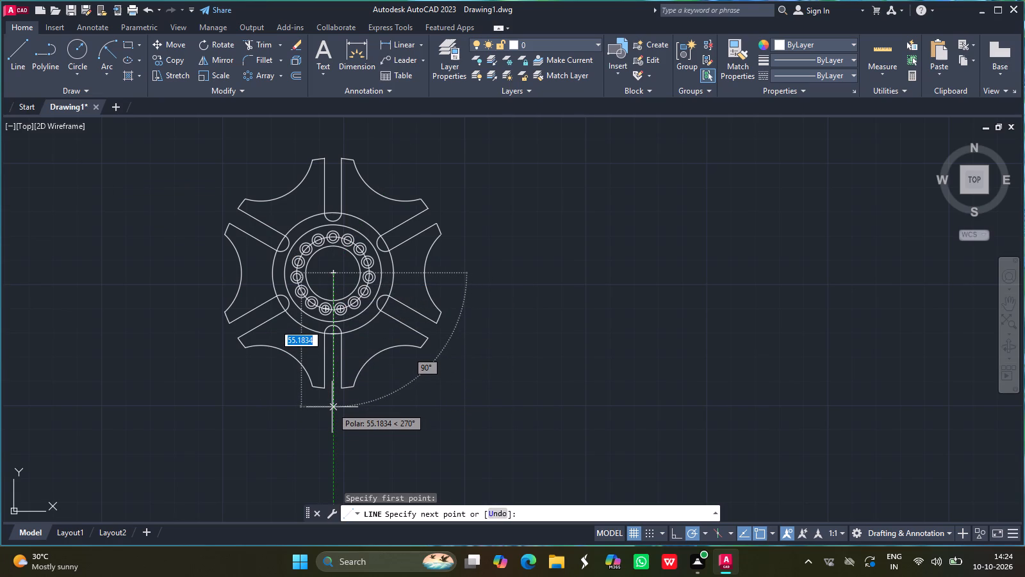
pyautogui.click(332, 414)
pyautogui.press('Return')
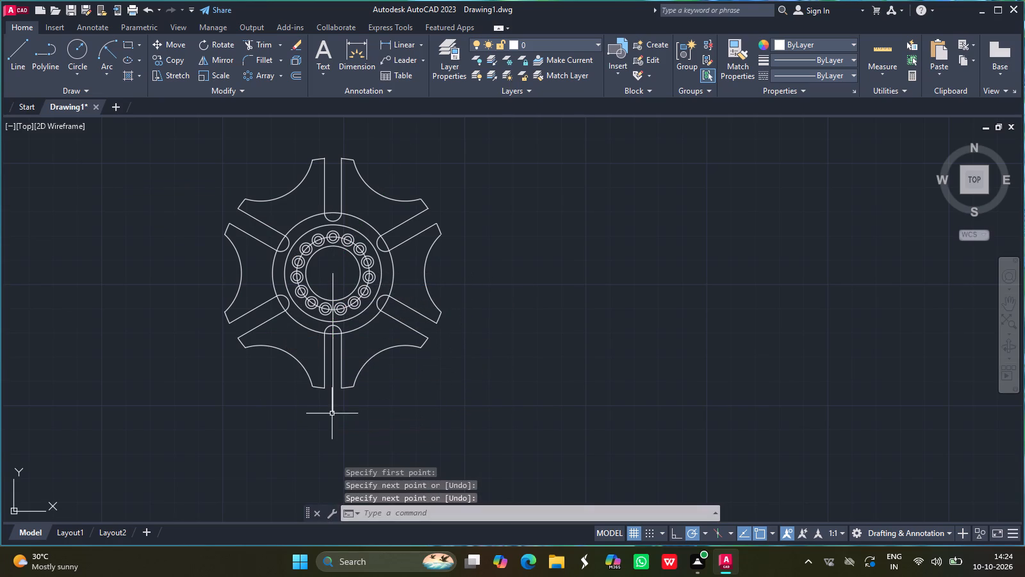
pyautogui.click(10, 56)
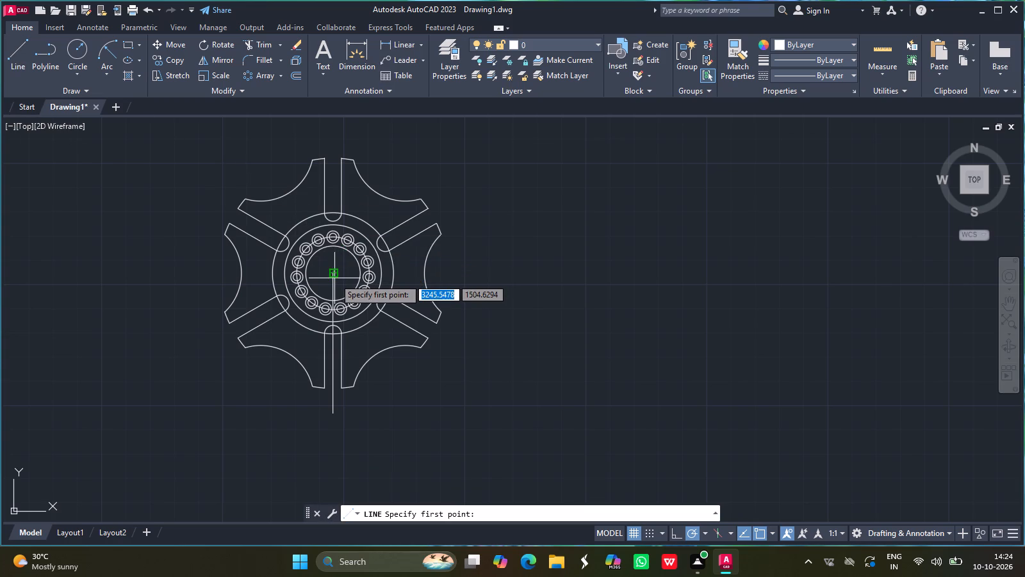
pyautogui.moveTo(334, 274); pyautogui.dragTo(335, 162)
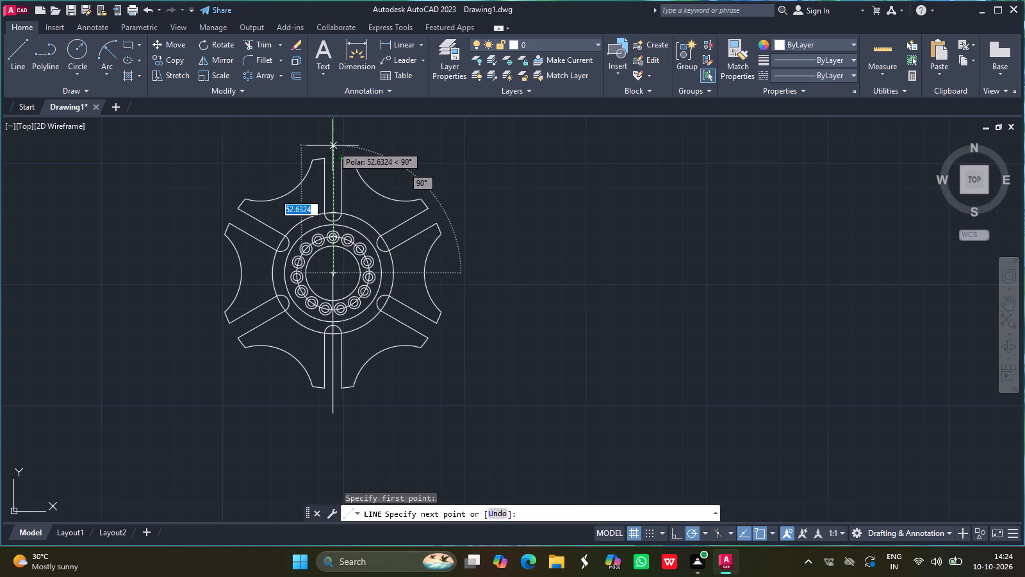
pyautogui.click(332, 142)
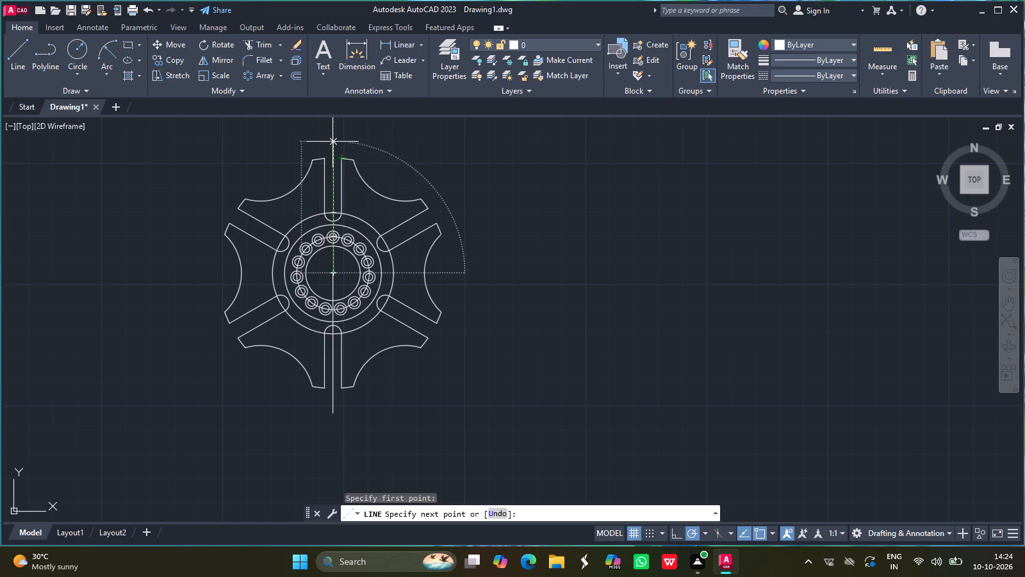
pyautogui.press('Return')
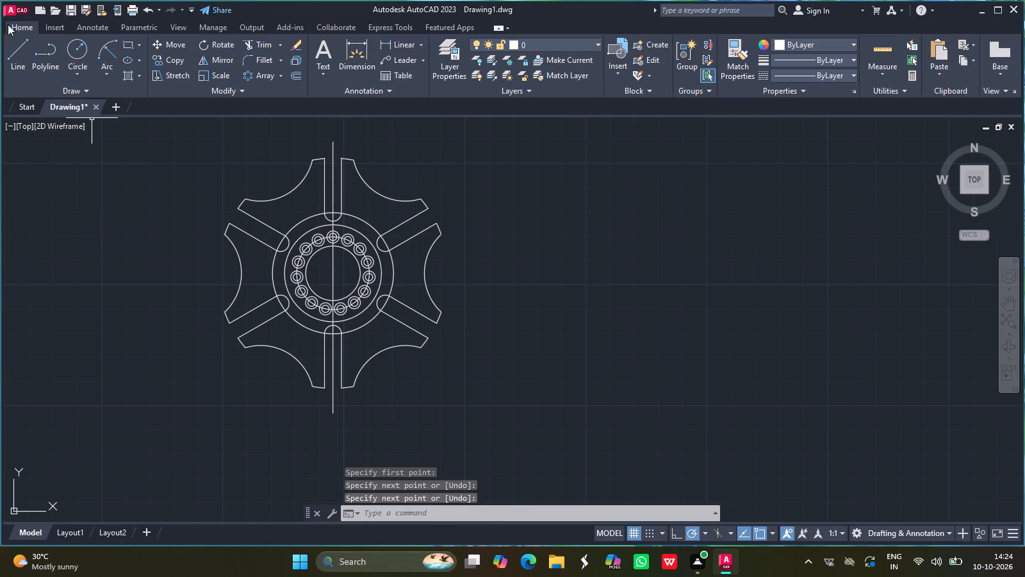
# Draw a horizontal centre line as two lines from the hub centre, about 53 long toward 180° and about 54 long toward 0°.
pyautogui.click(15, 46)
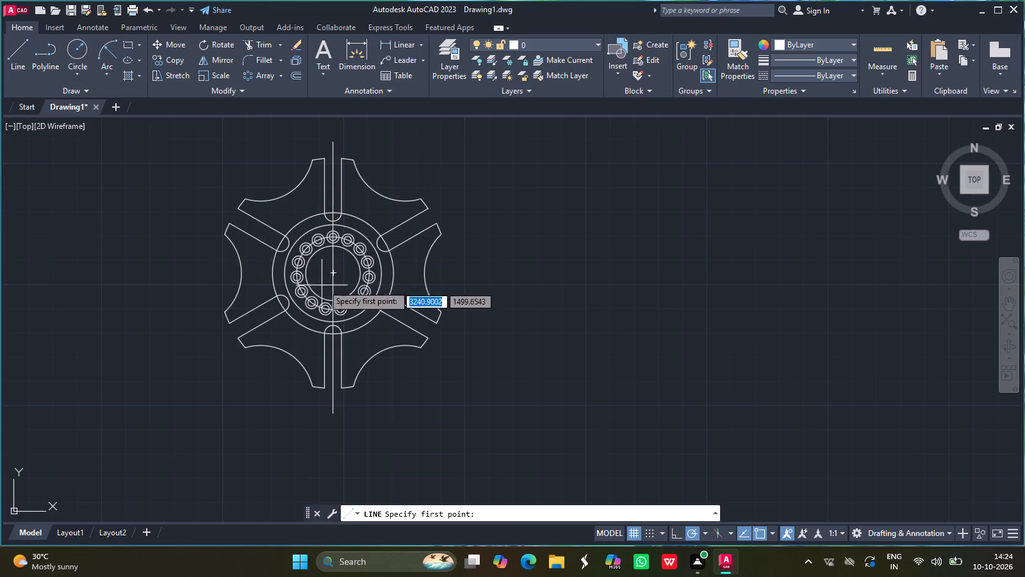
pyautogui.moveTo(331, 274); pyautogui.dragTo(198, 272)
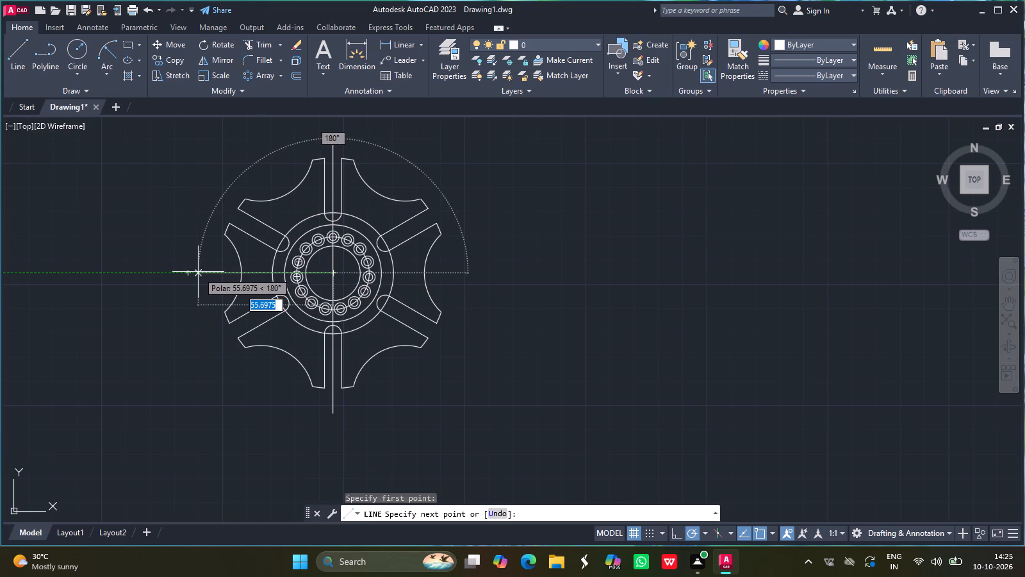
pyautogui.moveTo(198, 272); pyautogui.dragTo(188, 270)
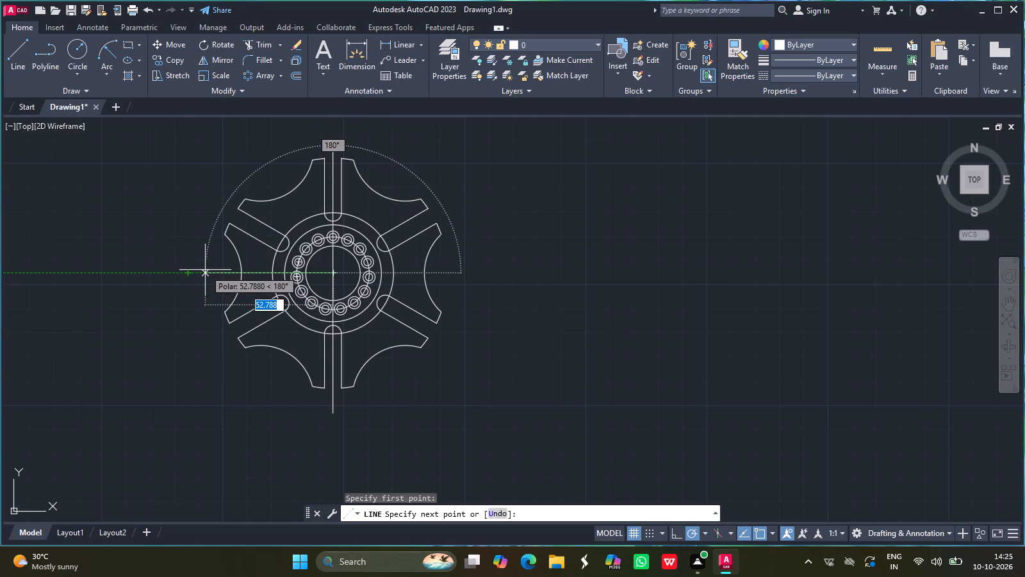
pyautogui.click(205, 270)
pyautogui.press('Return')
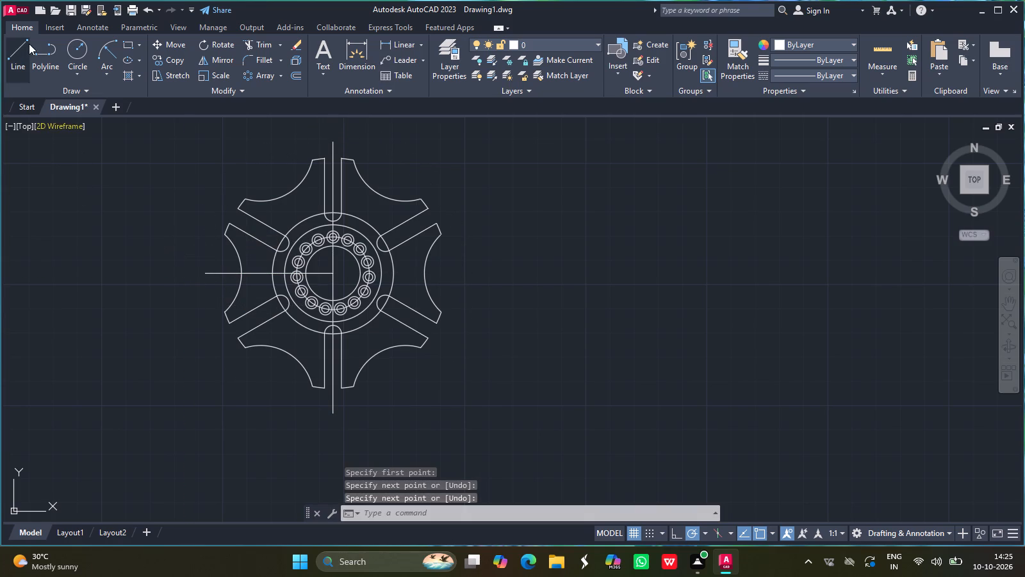
pyautogui.click(20, 51)
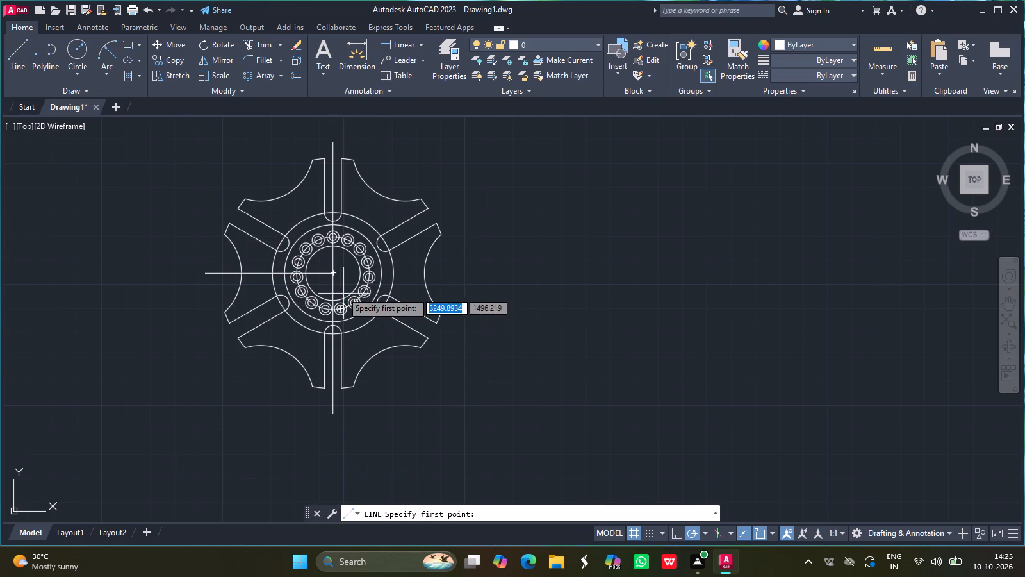
pyautogui.click(334, 274)
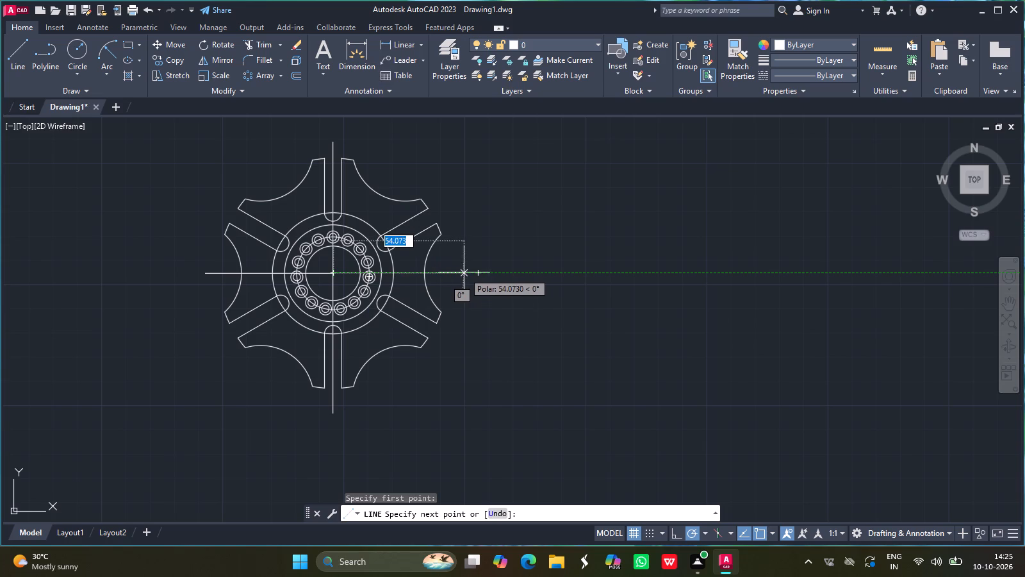
pyautogui.click(464, 272)
pyautogui.press('Return')
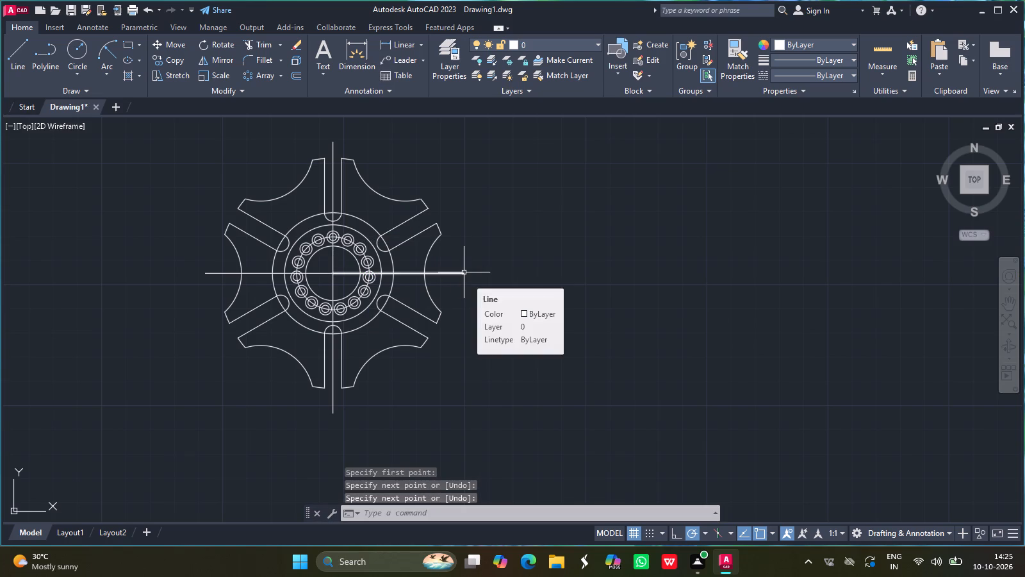
# Load the CENTER linetype from acadiso.lin into the drawing.
pyautogui.click(847, 74)
pyautogui.click(818, 131)
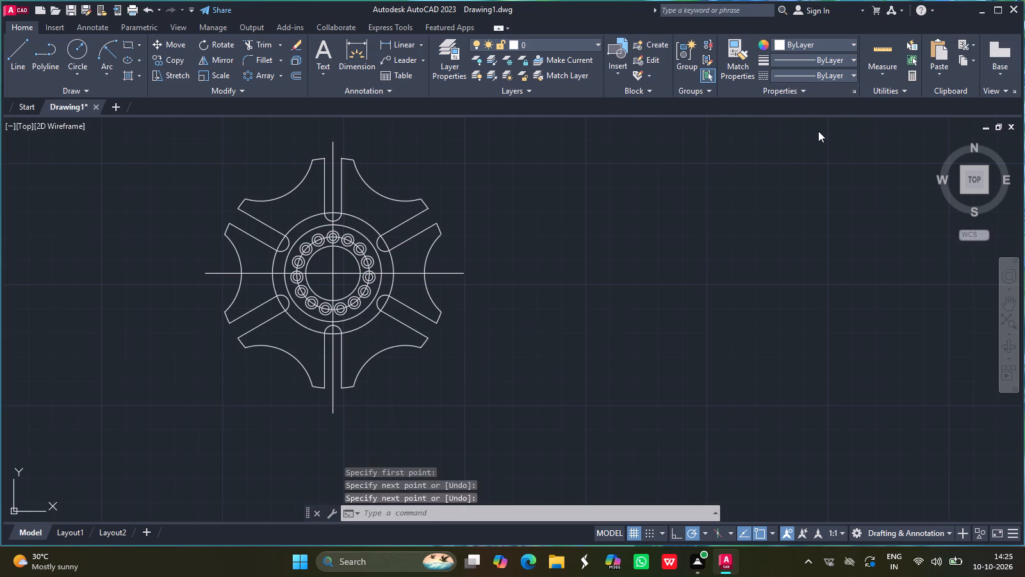
pyautogui.click(618, 167)
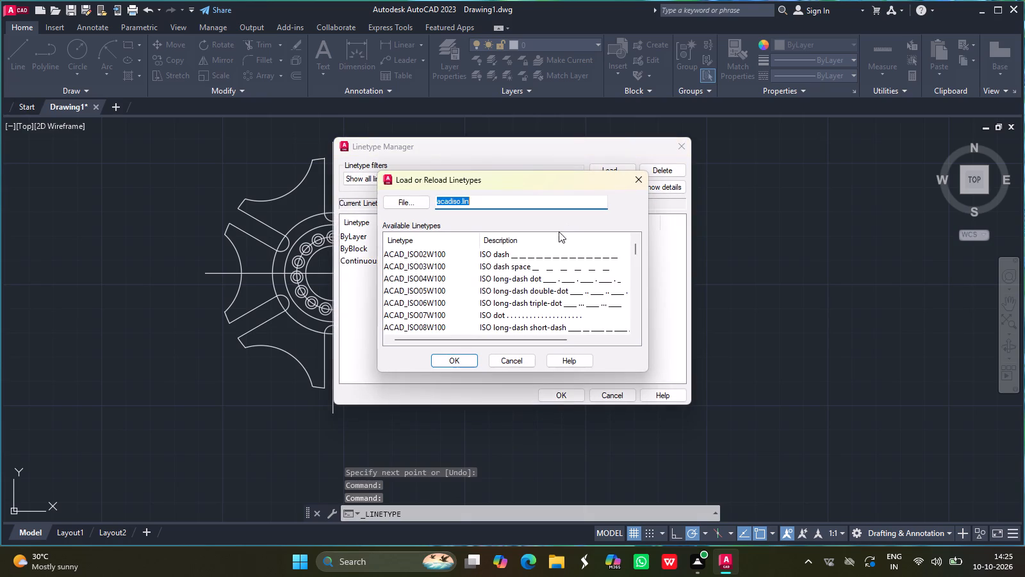
pyautogui.scroll(-5, 457, 292)
pyautogui.click(409, 291)
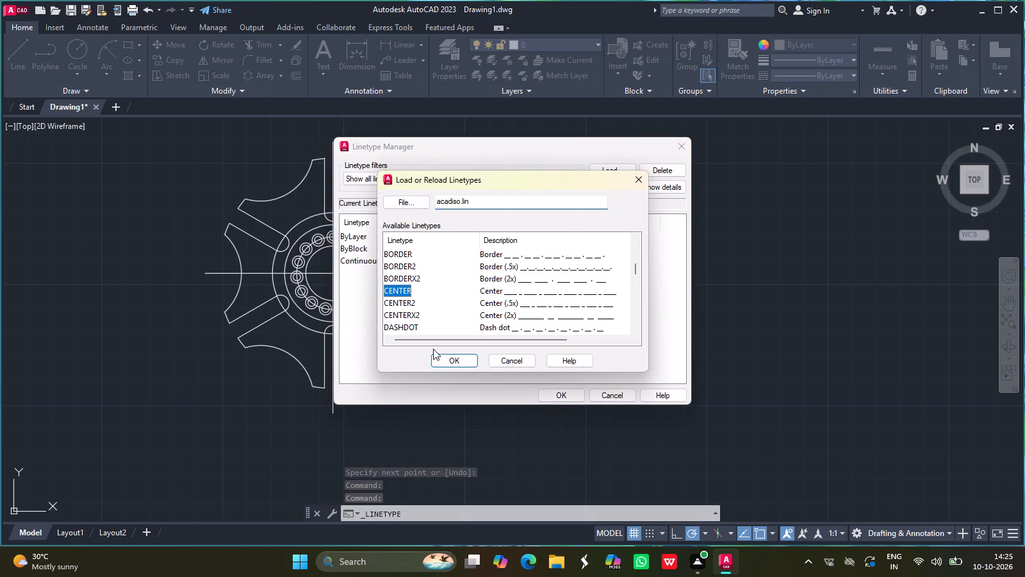
pyautogui.click(453, 359)
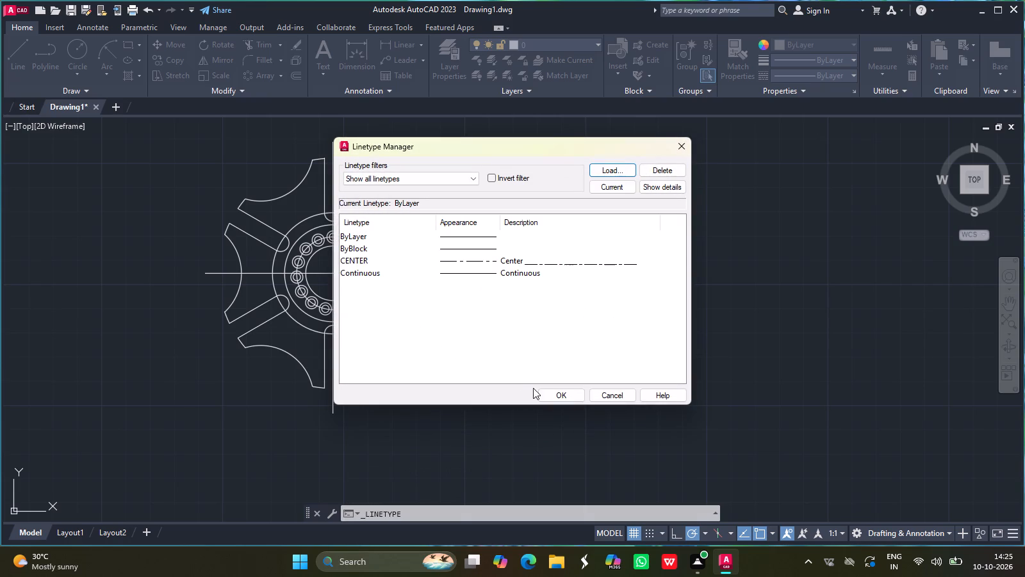
pyautogui.click(552, 393)
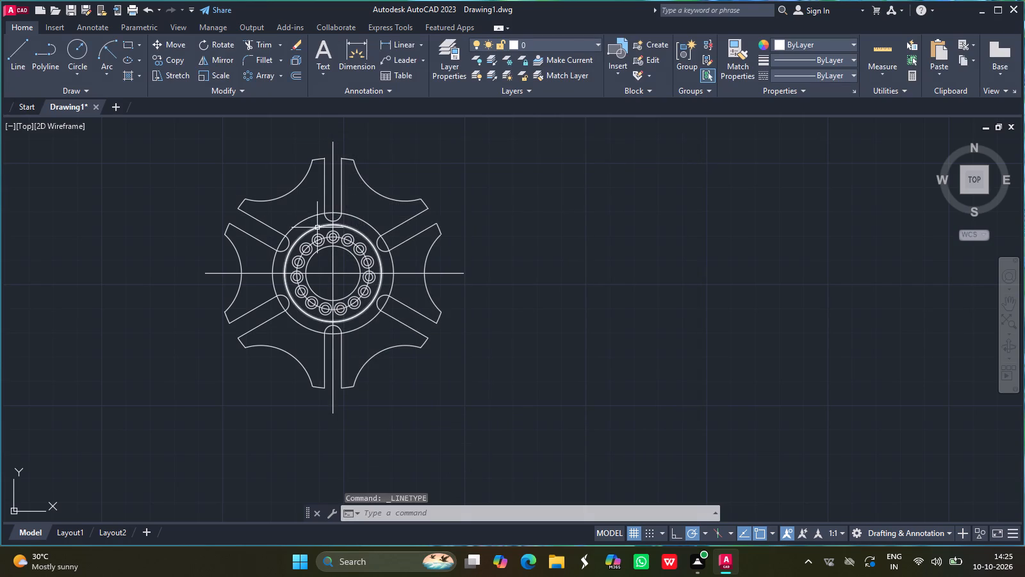
# Apply the CENTER linetype to the circle through the slots' inner ends and to the four centre lines.
pyautogui.click(310, 217)
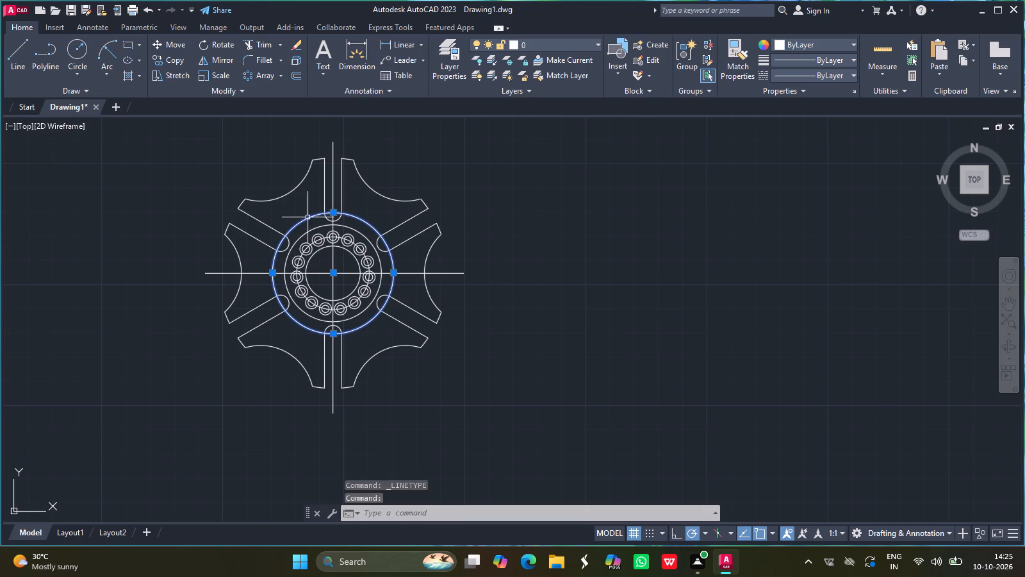
pyautogui.moveTo(334, 145); pyautogui.dragTo(331, 263)
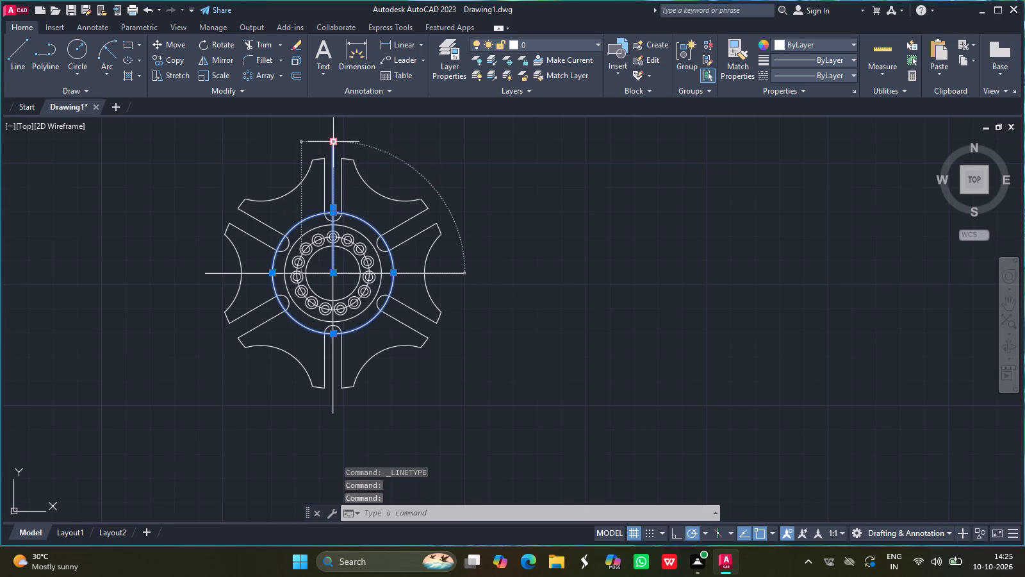
pyautogui.moveTo(331, 263); pyautogui.dragTo(336, 319)
pyautogui.click(333, 406)
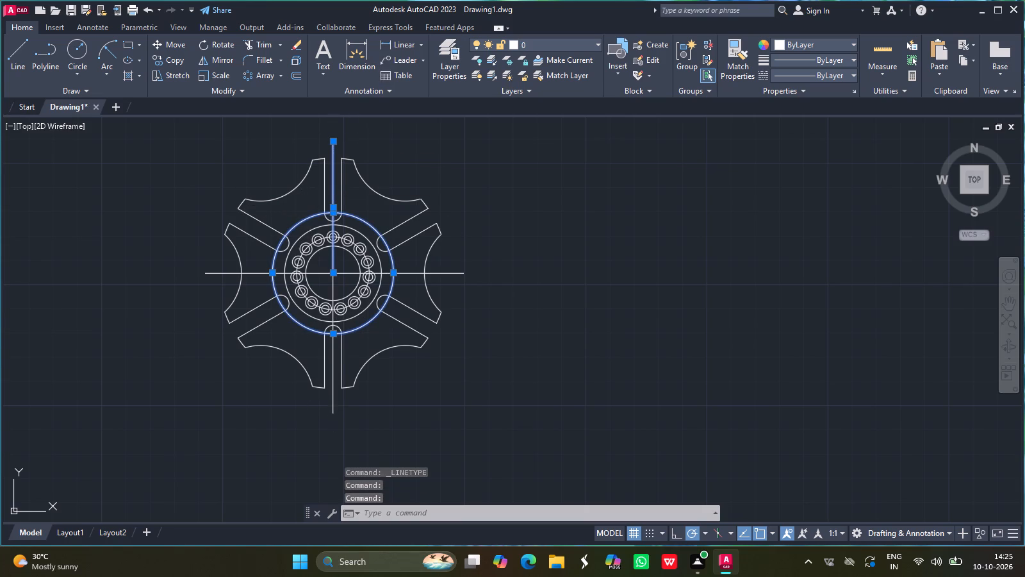
pyautogui.click(447, 274)
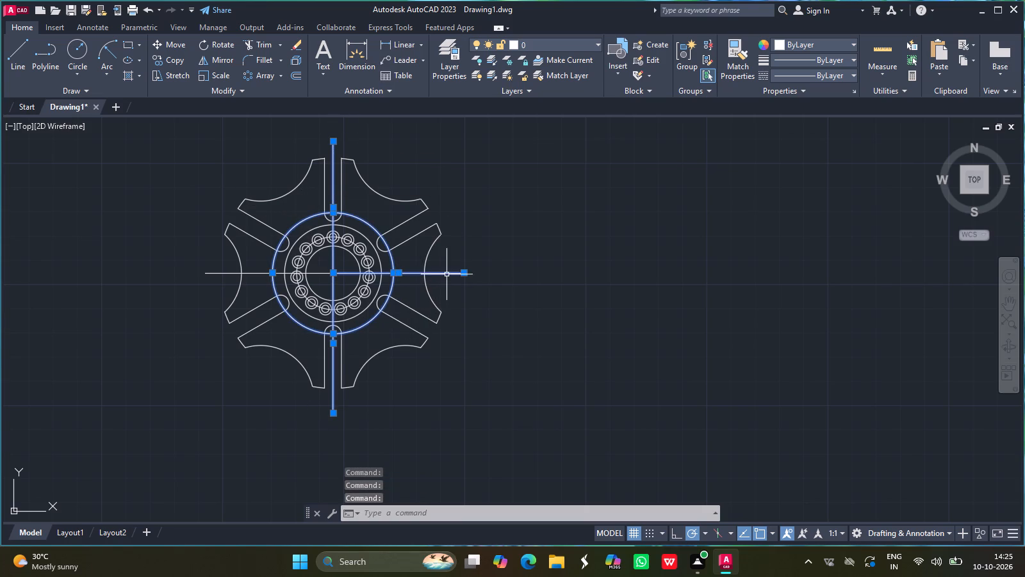
pyautogui.click(211, 271)
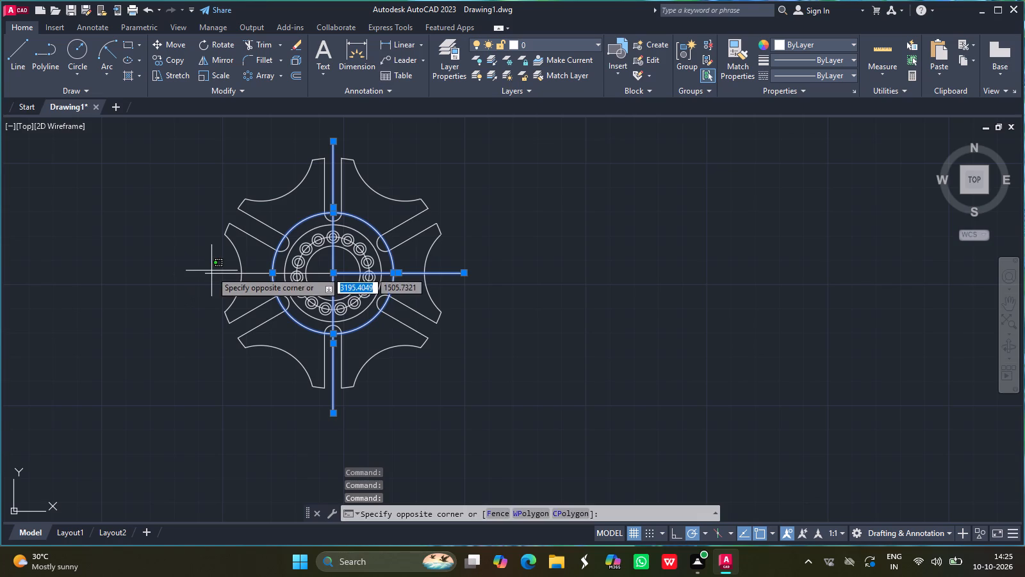
pyautogui.click(212, 275)
pyautogui.click(212, 275)
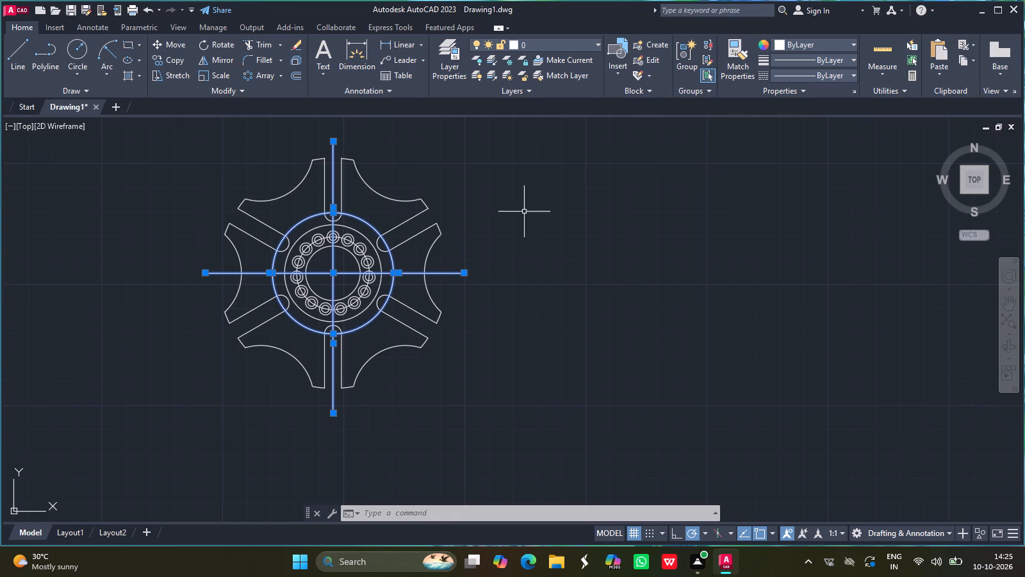
pyautogui.click(805, 78)
pyautogui.click(807, 124)
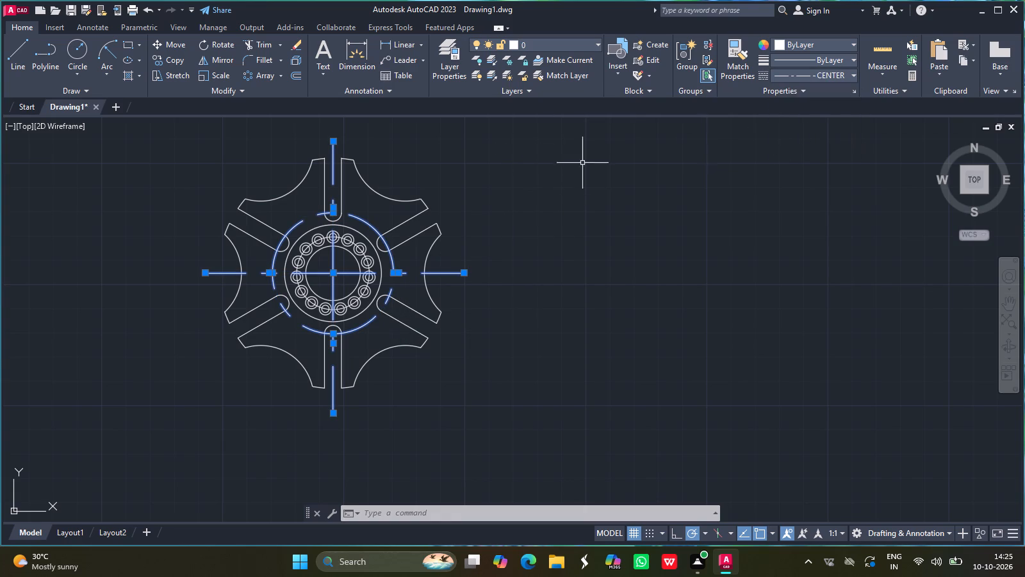
# Set the linetype scale of the selected circle and centre lines to 0.25.
pyautogui.rightClick(309, 280)
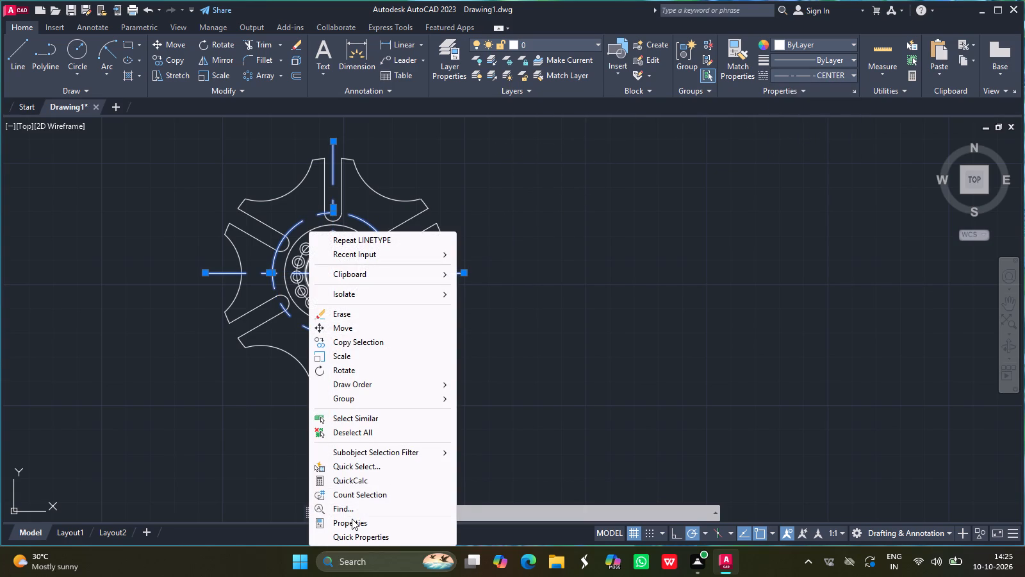
pyautogui.click(352, 519)
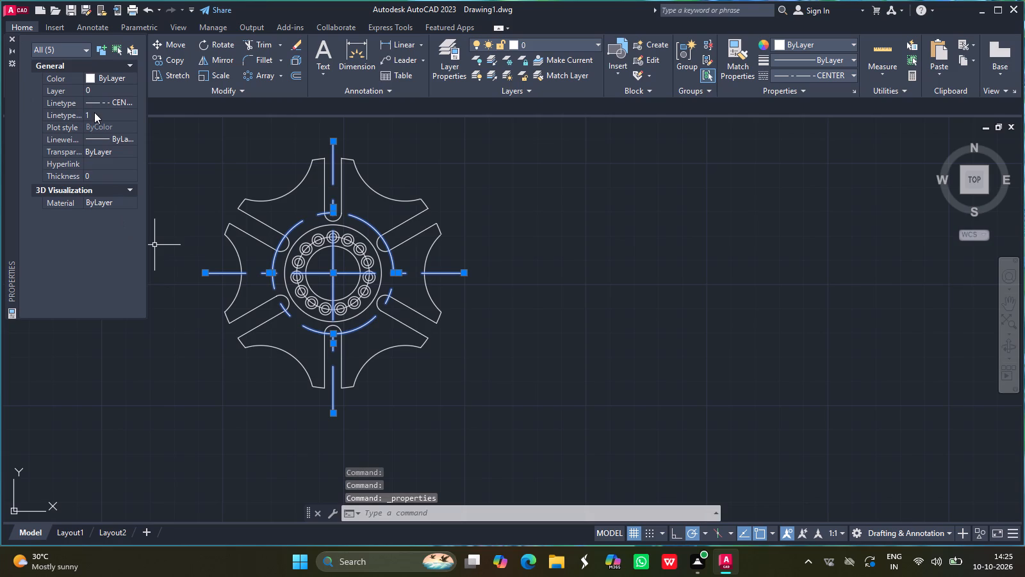
pyautogui.click(95, 115)
pyautogui.press('BackSpace')
pyautogui.write('0.25')
pyautogui.press('Return')
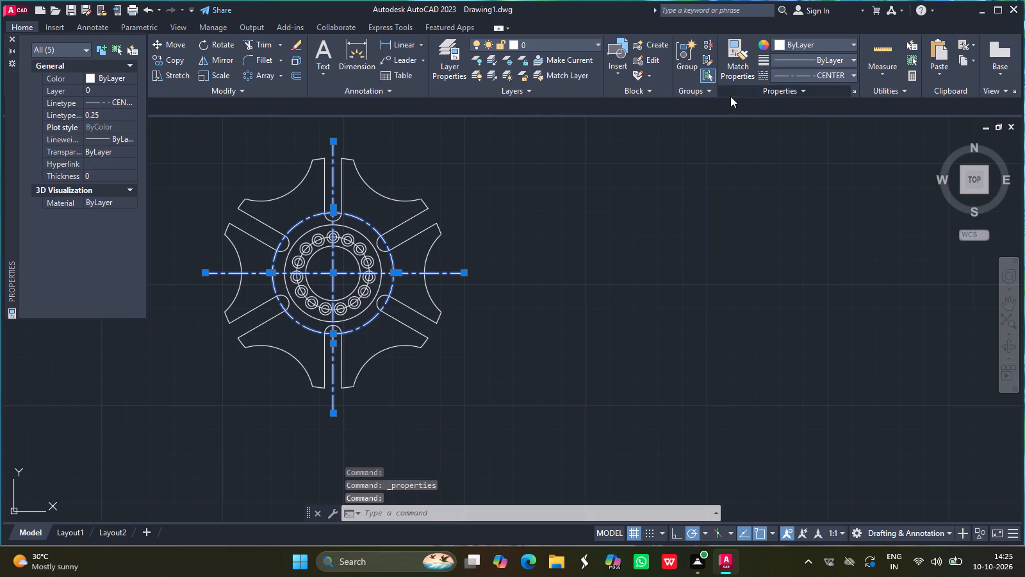
# Set the transparency of the selected circle and centre lines to 60, clear the selection and close the object properties.
pyautogui.click(803, 88)
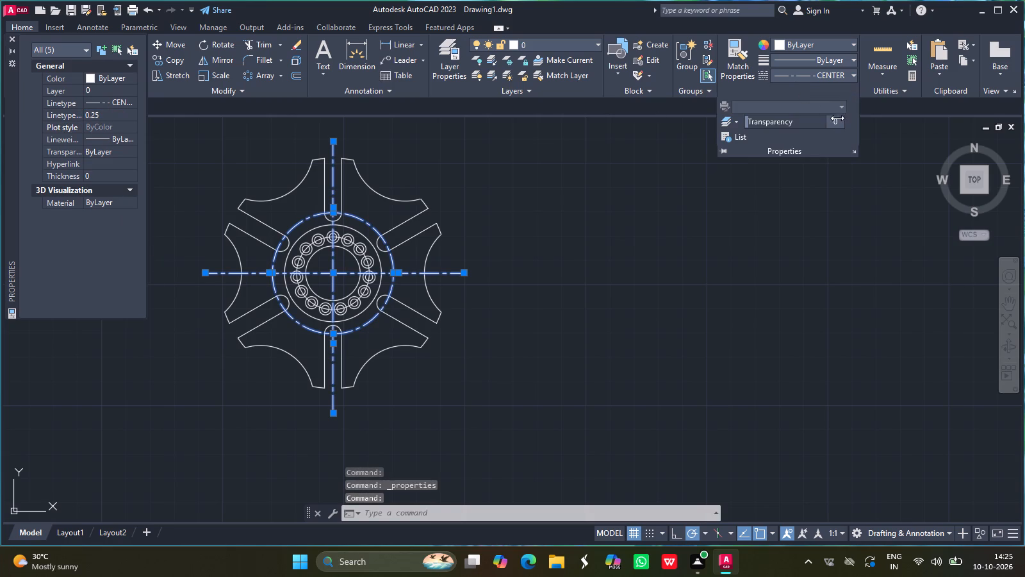
pyautogui.click(835, 122)
pyautogui.press('BackSpace')
pyautogui.write('60')
pyautogui.press('Return')
pyautogui.click(613, 274)
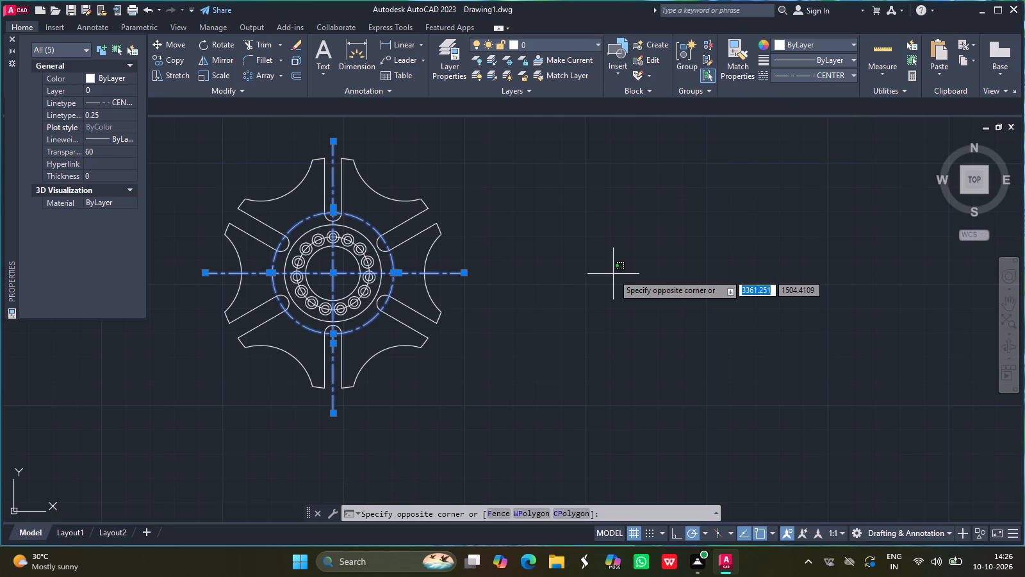
pyautogui.press('Escape')
pyautogui.press('Escape')
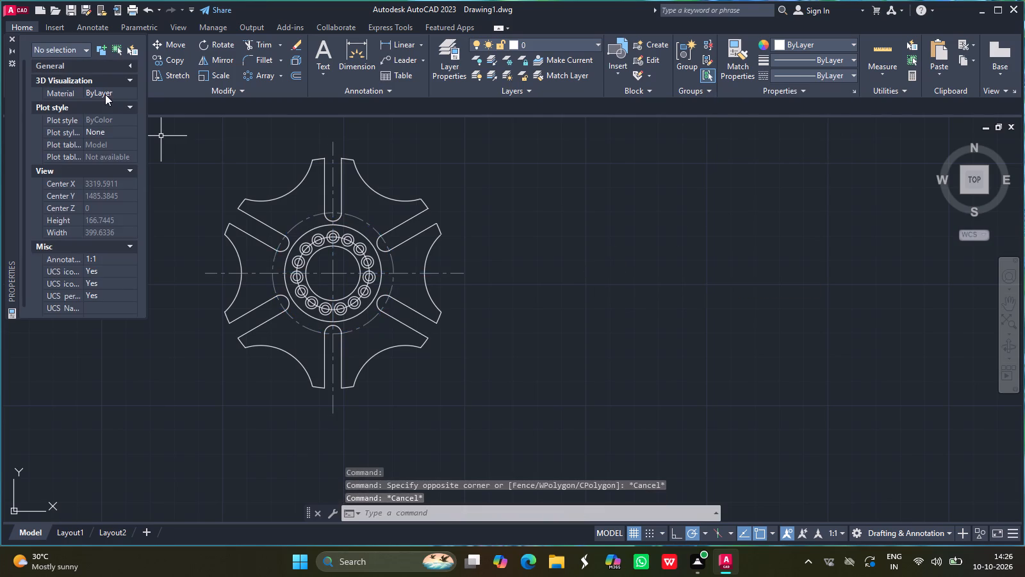
pyautogui.click(13, 37)
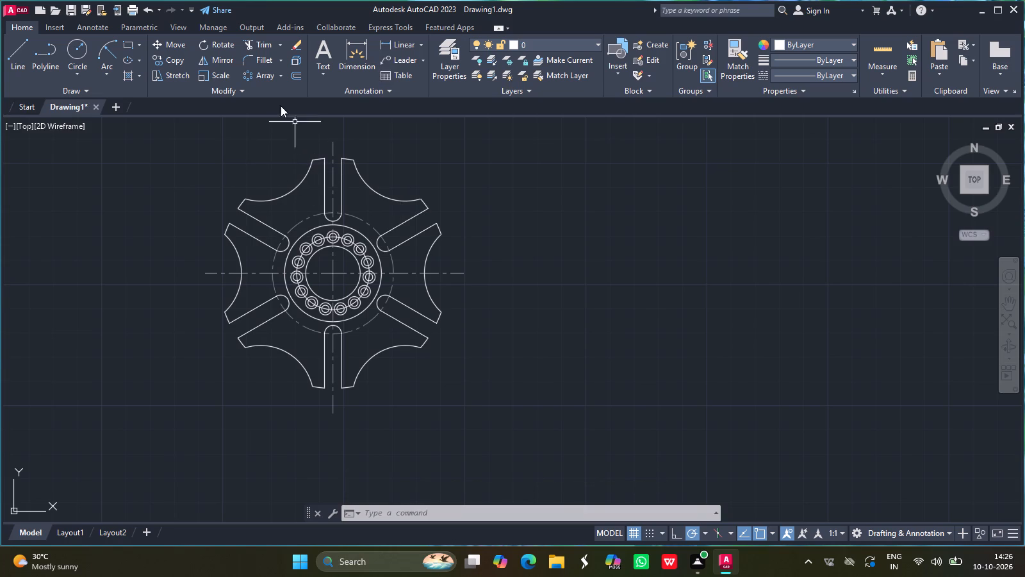
# Add a horizontal linear dimension for the upper slot's width, placed above the slot opening.
pyautogui.click(395, 43)
pyautogui.keyDown('ctrl'); pyautogui.scroll(1, 327, 148); pyautogui.keyUp('ctrl')
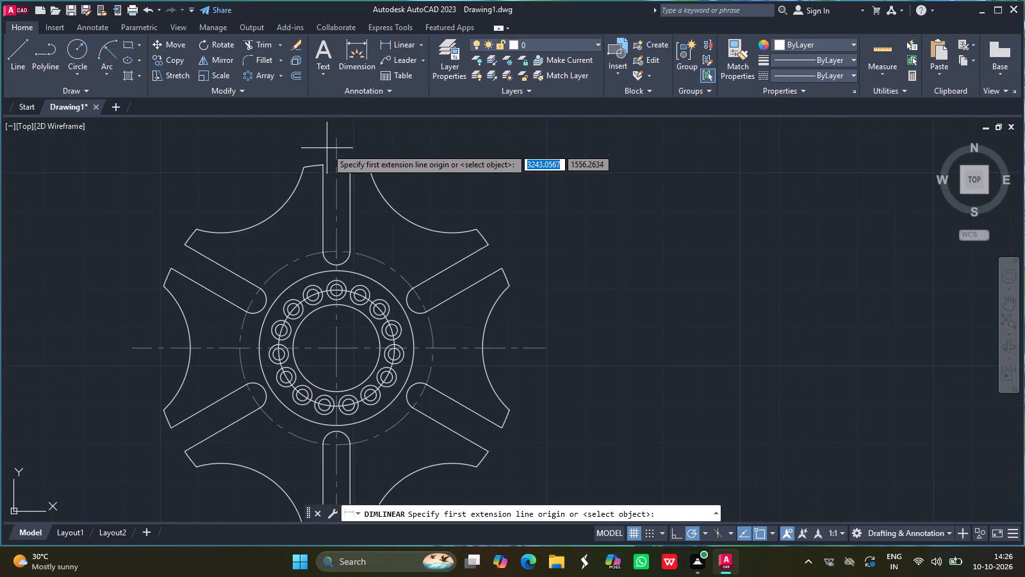
pyautogui.moveTo(322, 162); pyautogui.dragTo(344, 163)
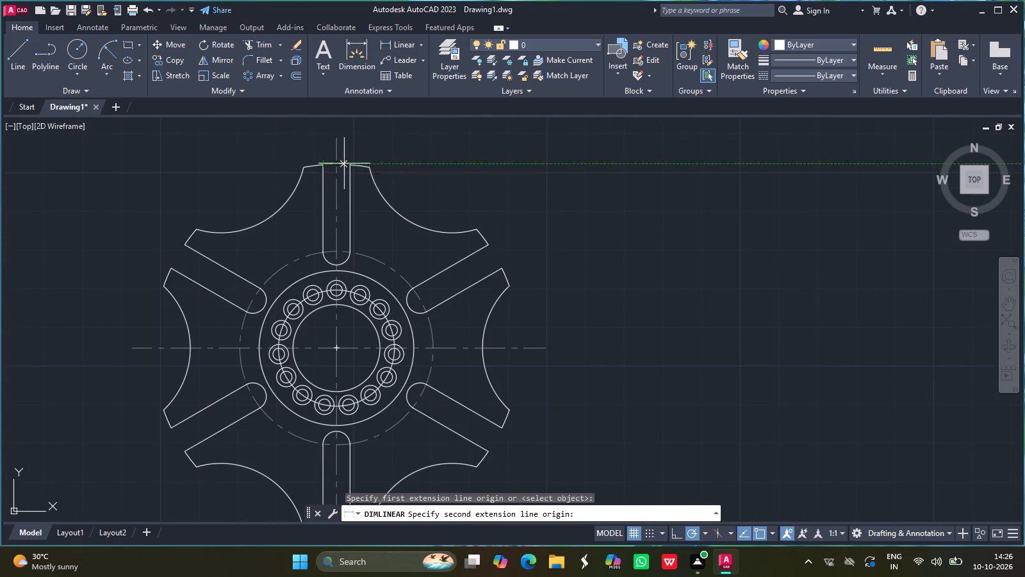
pyautogui.moveTo(344, 163); pyautogui.dragTo(348, 163)
pyautogui.moveTo(348, 163); pyautogui.dragTo(346, 131)
pyautogui.click(346, 131)
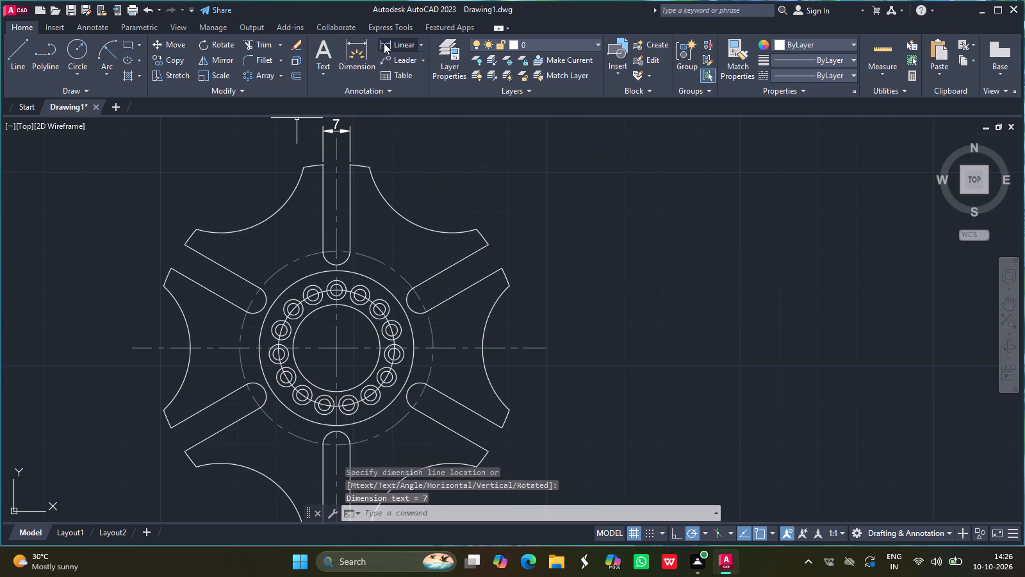
# Add a horizontal linear dimension across the short rim edge just right of the upper slot, in line with the slot-width dimension.
pyautogui.click(391, 42)
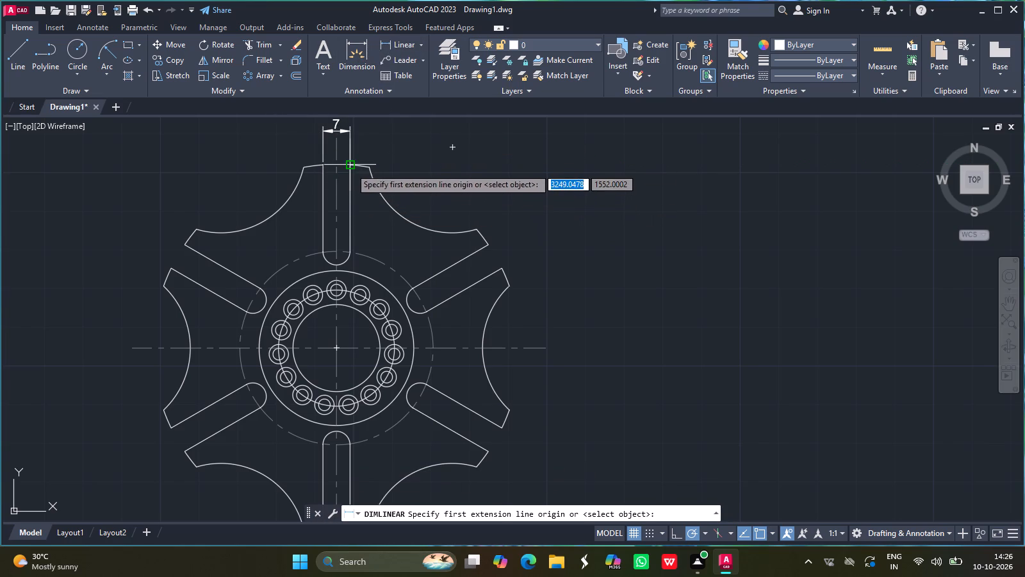
pyautogui.moveTo(350, 166); pyautogui.dragTo(372, 168)
pyautogui.moveTo(372, 168); pyautogui.dragTo(377, 131)
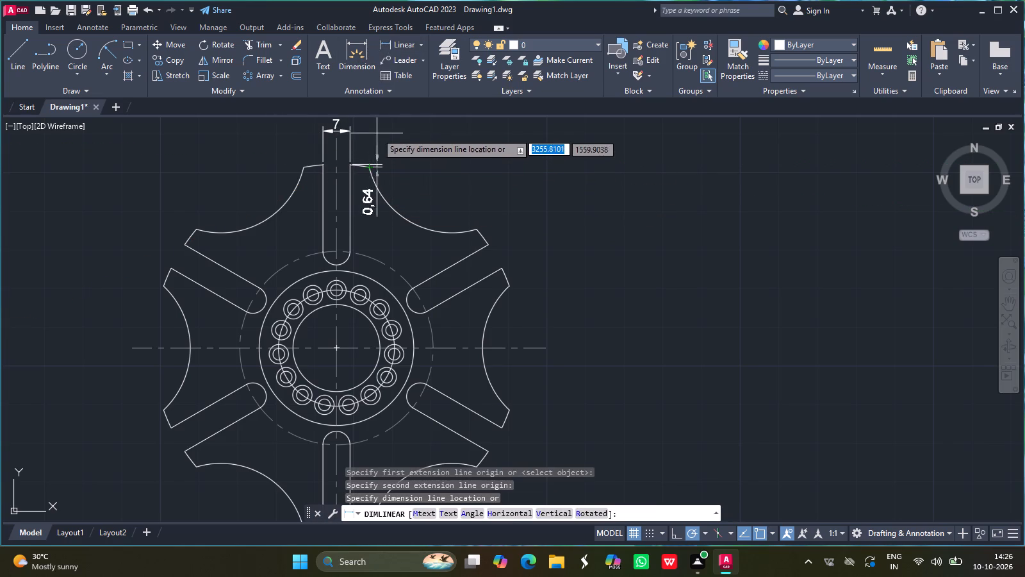
pyautogui.moveTo(377, 131); pyautogui.dragTo(362, 130)
pyautogui.click(362, 130)
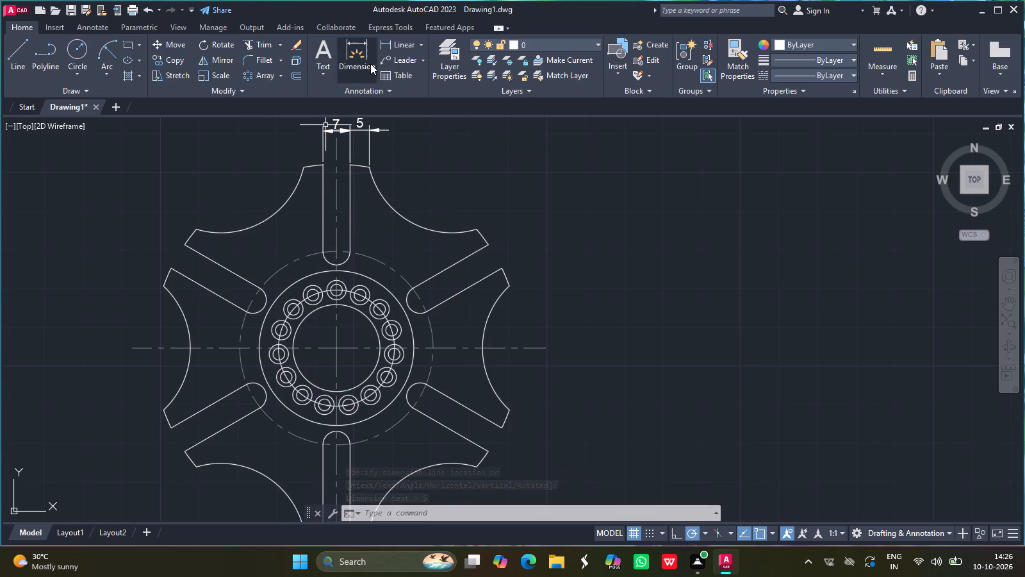
# Add a diameter dimension to the CENTER-linetype circle, with its text just outside the circle's upper-right side.
pyautogui.click(420, 47)
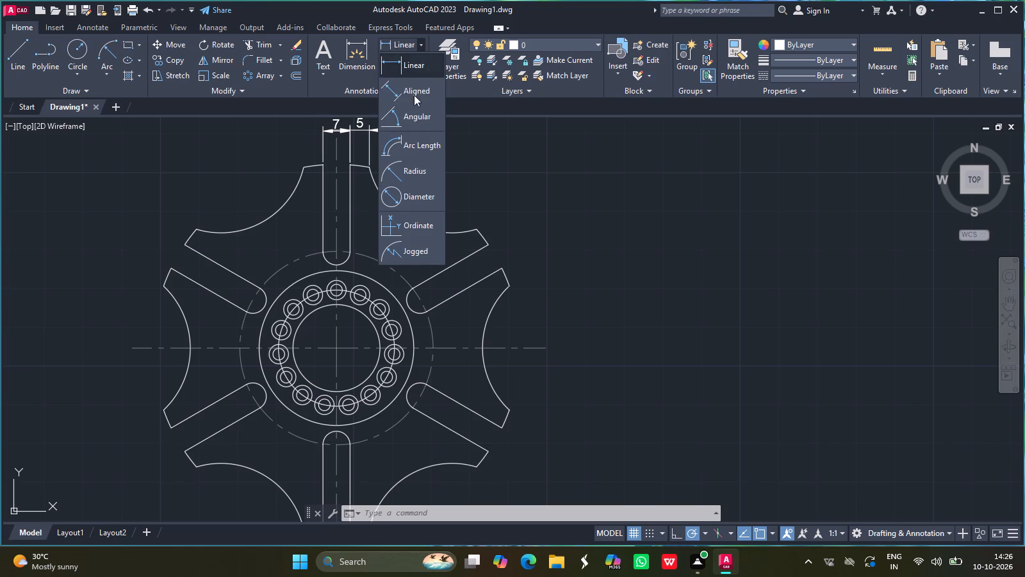
pyautogui.click(408, 192)
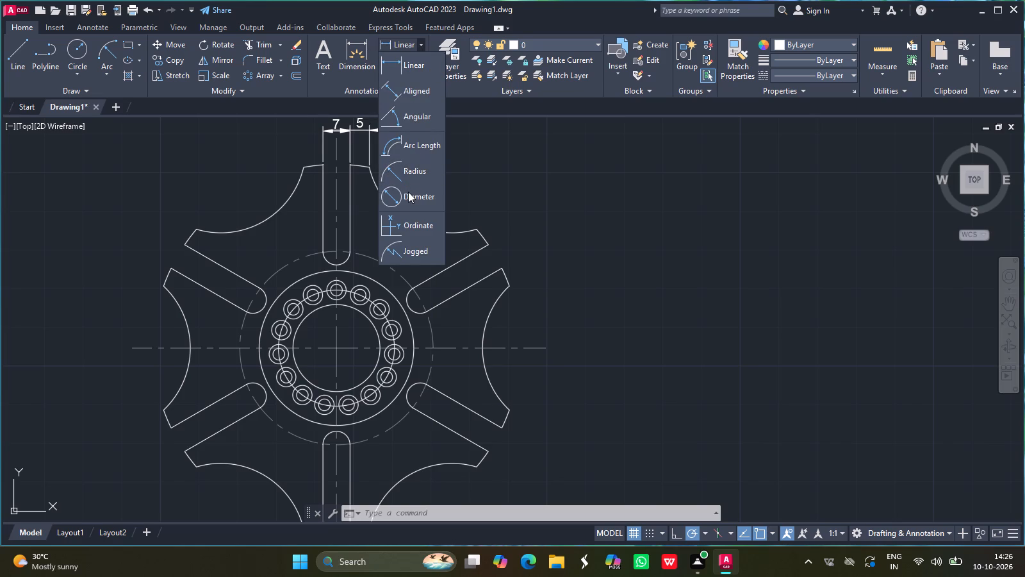
pyautogui.moveTo(388, 267); pyautogui.dragTo(388, 262)
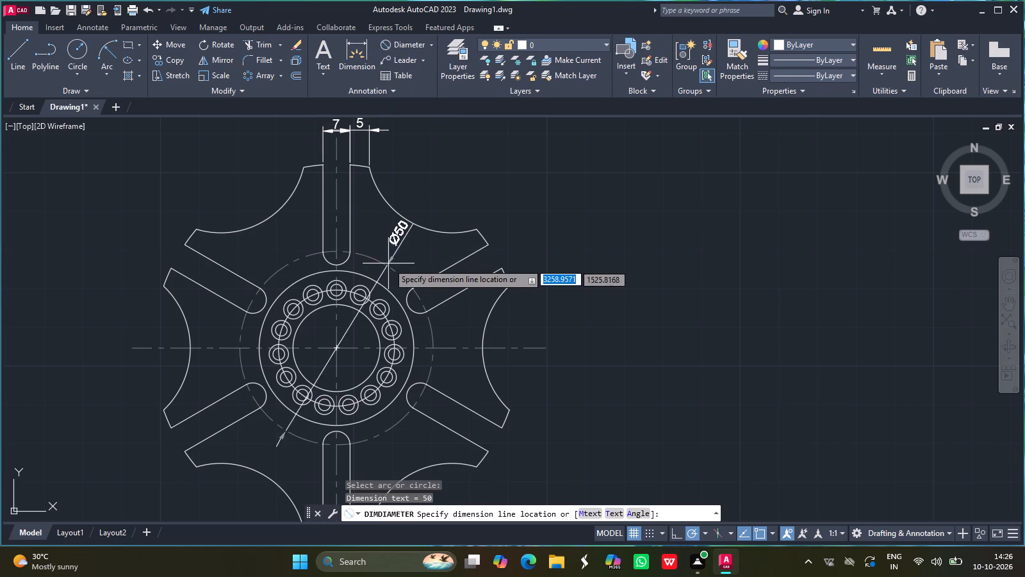
pyautogui.moveTo(388, 262); pyautogui.dragTo(384, 250)
pyautogui.click(384, 250)
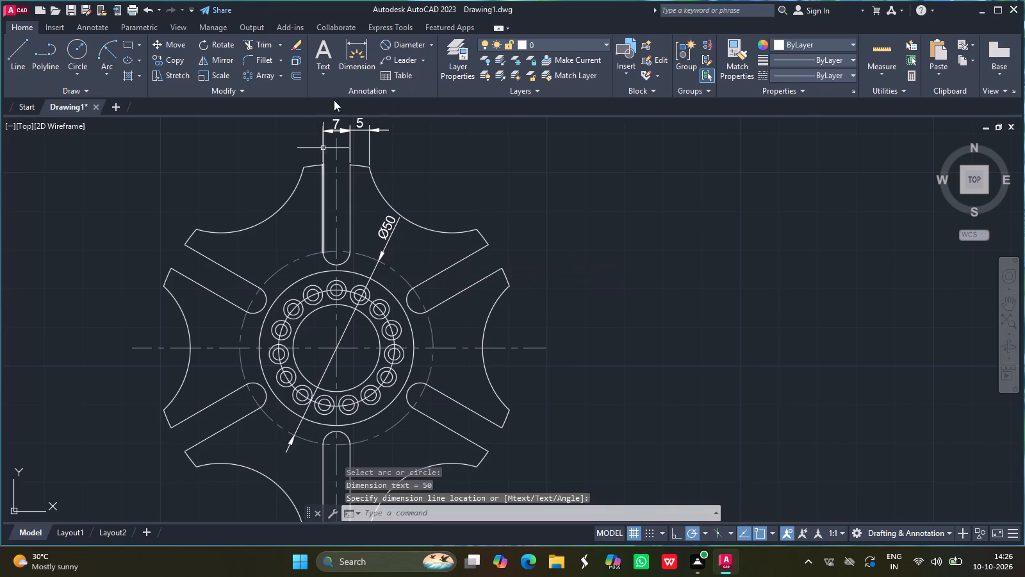
# Dimension the diameters of the arrayed small circles: the outer one at the ring's upper right, the inner one at its lower right.
pyautogui.click(407, 46)
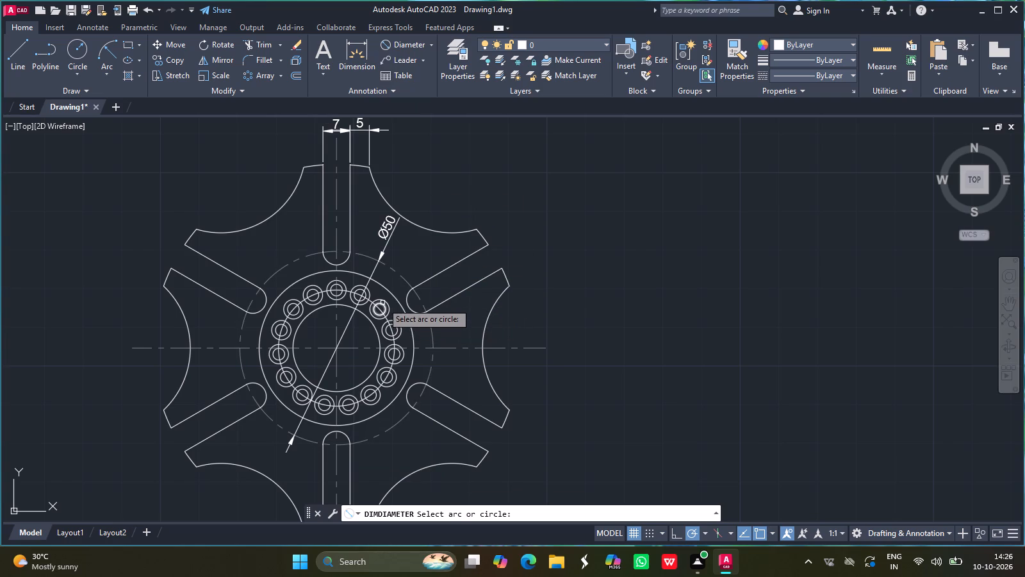
pyautogui.moveTo(382, 301); pyautogui.dragTo(441, 221)
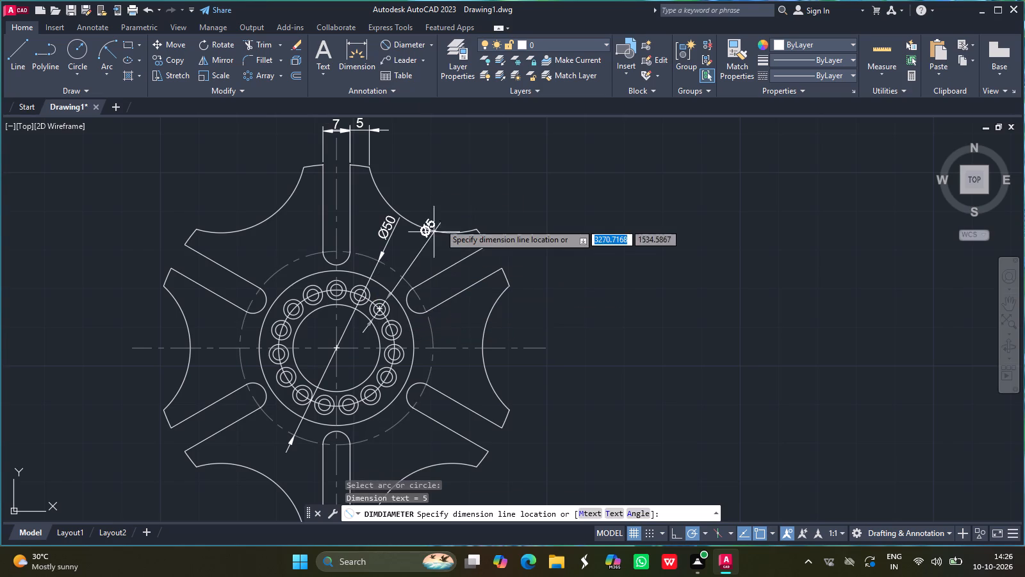
pyautogui.moveTo(441, 221); pyautogui.dragTo(447, 209)
pyautogui.click(447, 209)
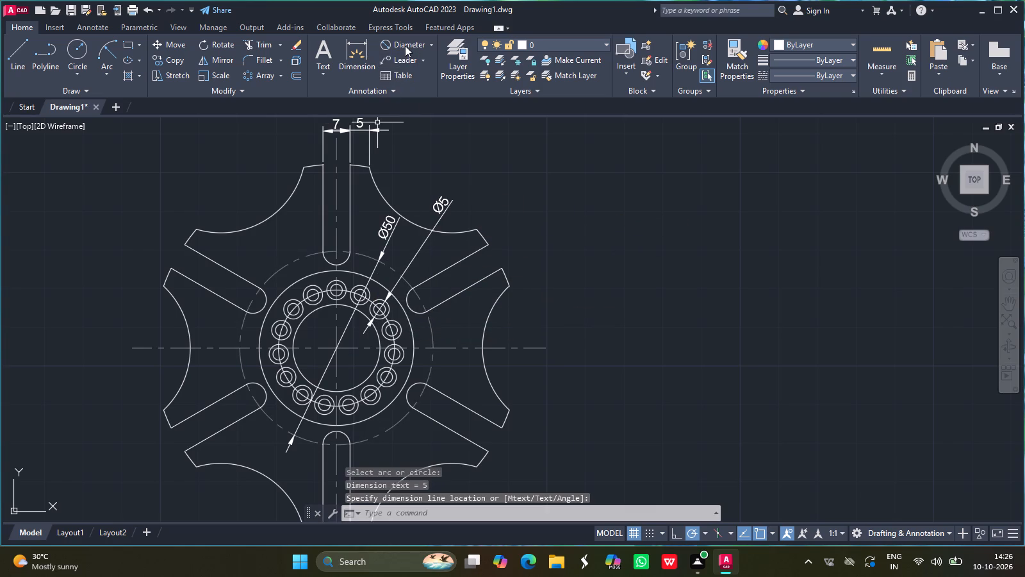
pyautogui.click(405, 46)
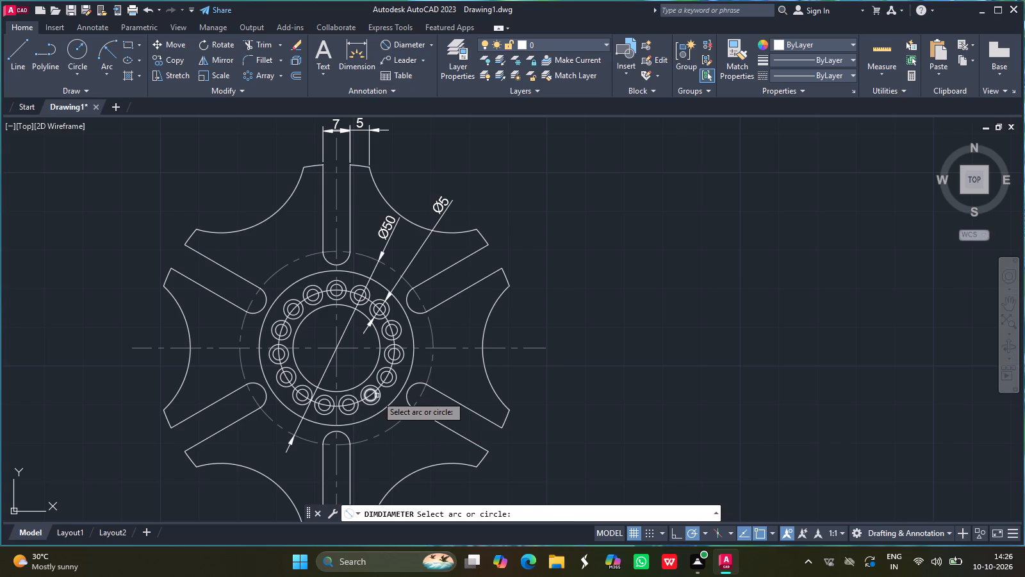
pyautogui.moveTo(377, 396); pyautogui.dragTo(435, 412)
pyautogui.click(435, 412)
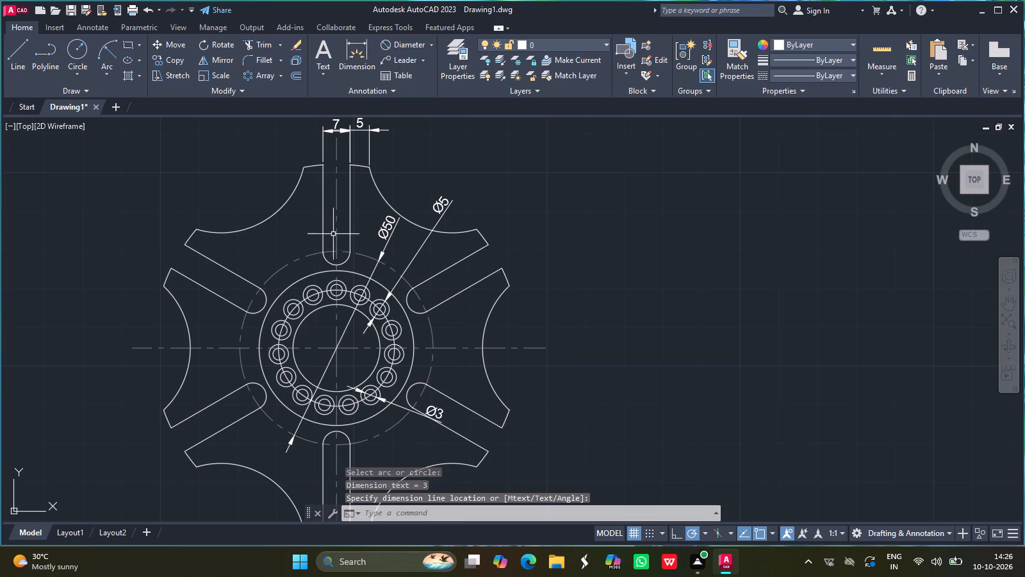
# Add a diameter dimension to the innermost large circle, with its text outside the hub at the lower left.
pyautogui.click(400, 49)
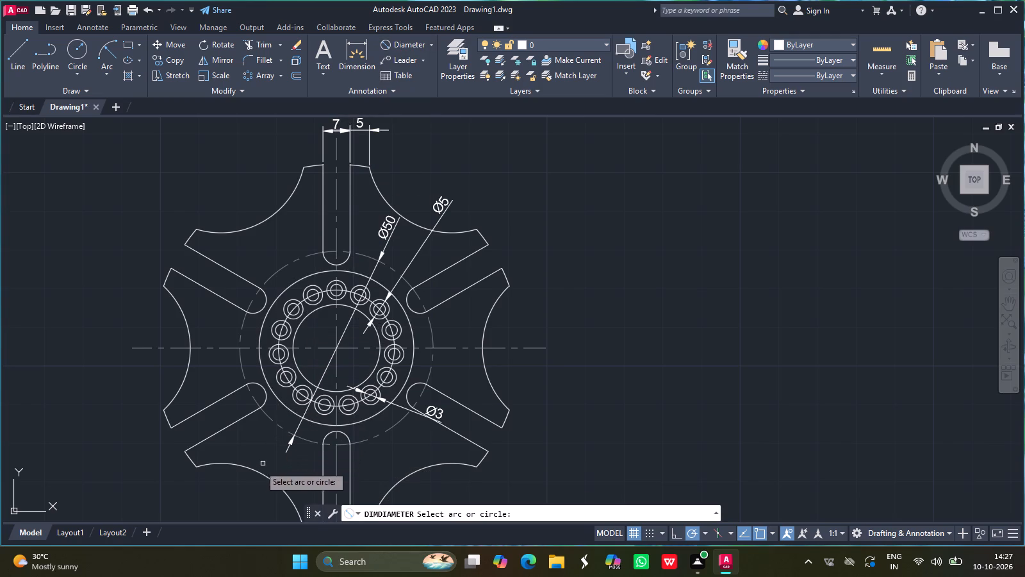
pyautogui.moveTo(305, 378); pyautogui.dragTo(201, 417)
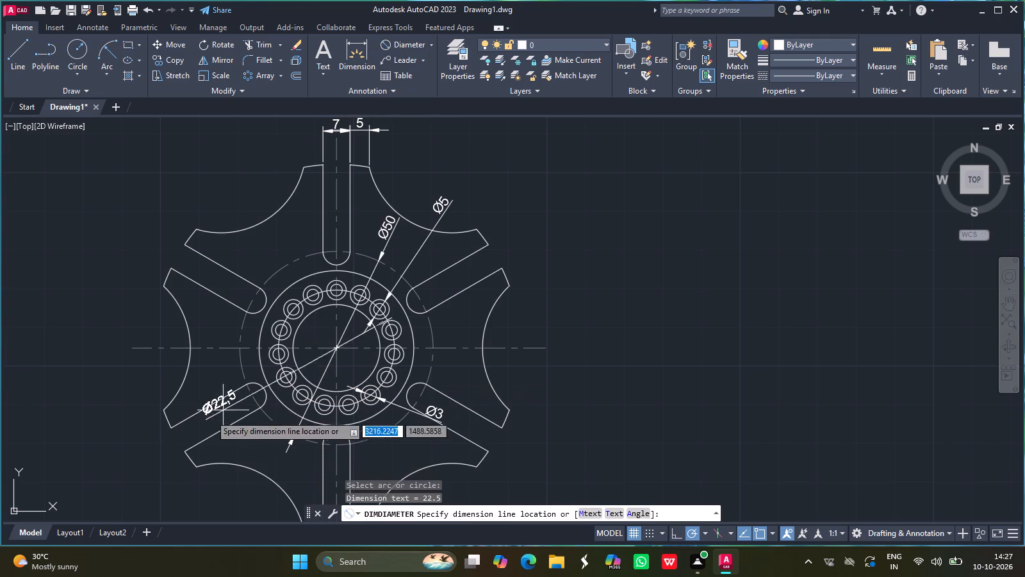
pyautogui.moveTo(201, 417); pyautogui.dragTo(154, 399)
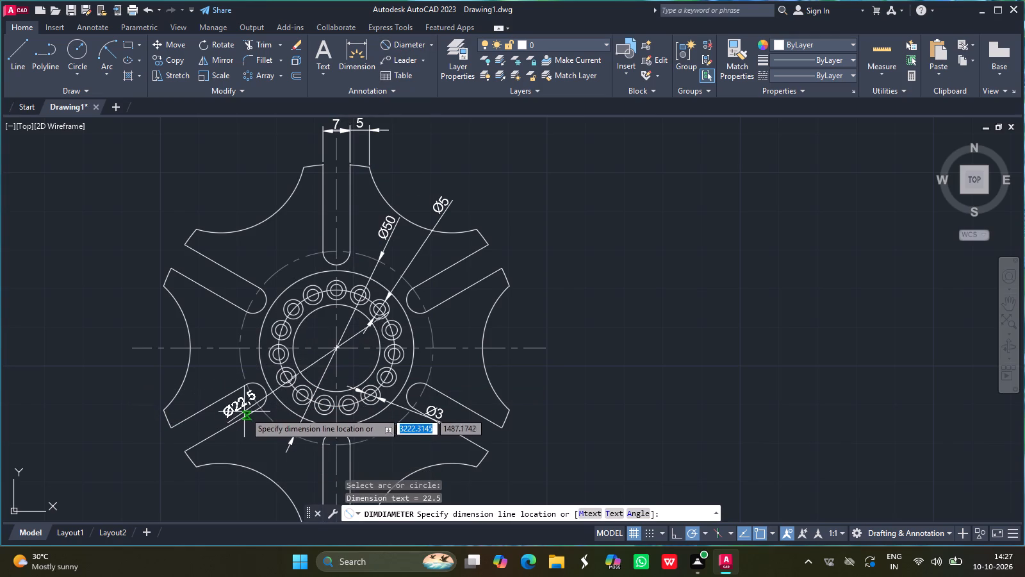
pyautogui.click(256, 437)
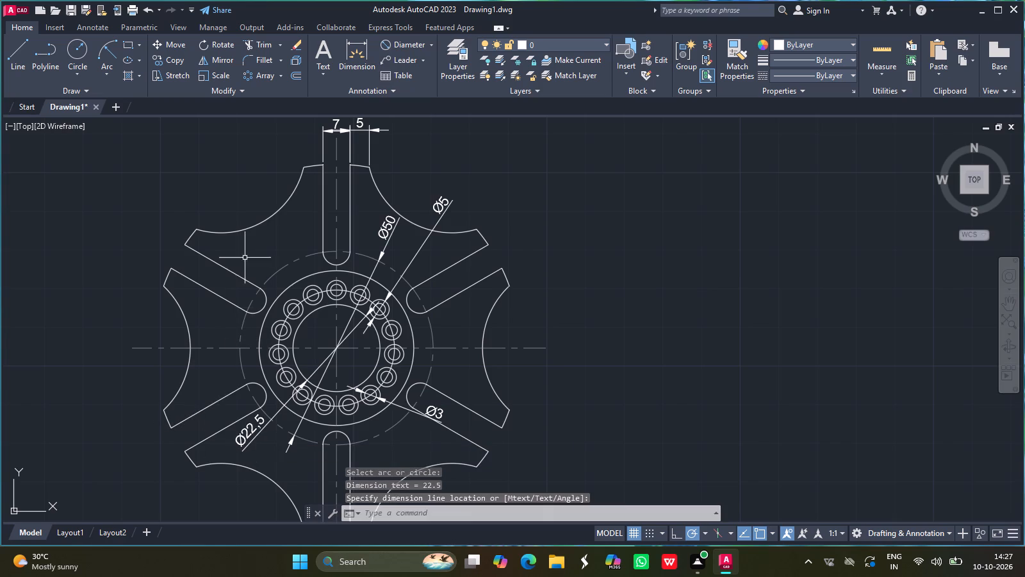
# Add a radius dimension to the short outer rim arc at the part's lower left, with its text inside the part.
pyautogui.click(429, 43)
pyautogui.click(400, 174)
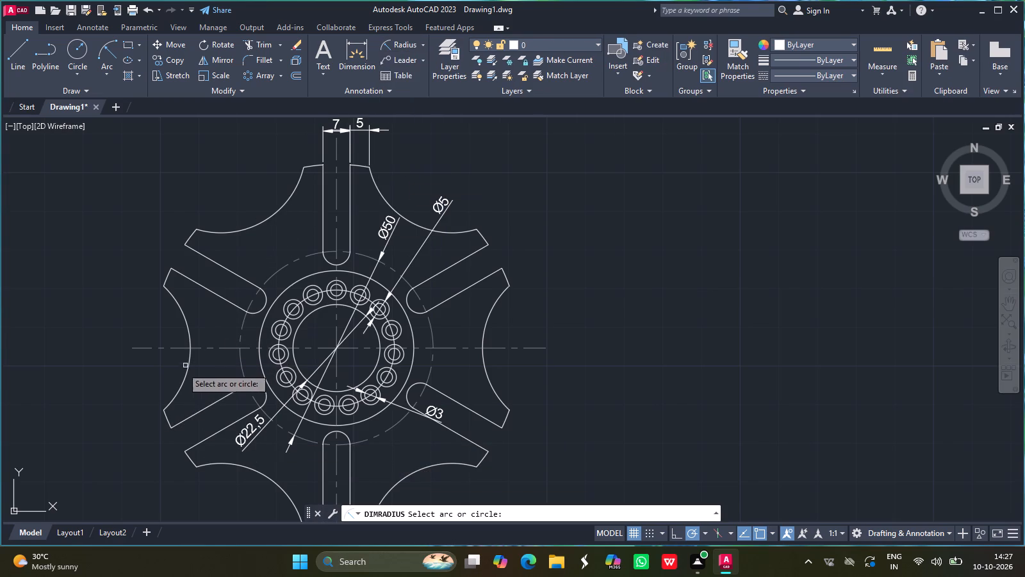
pyautogui.moveTo(167, 417); pyautogui.dragTo(176, 414)
pyautogui.click(176, 414)
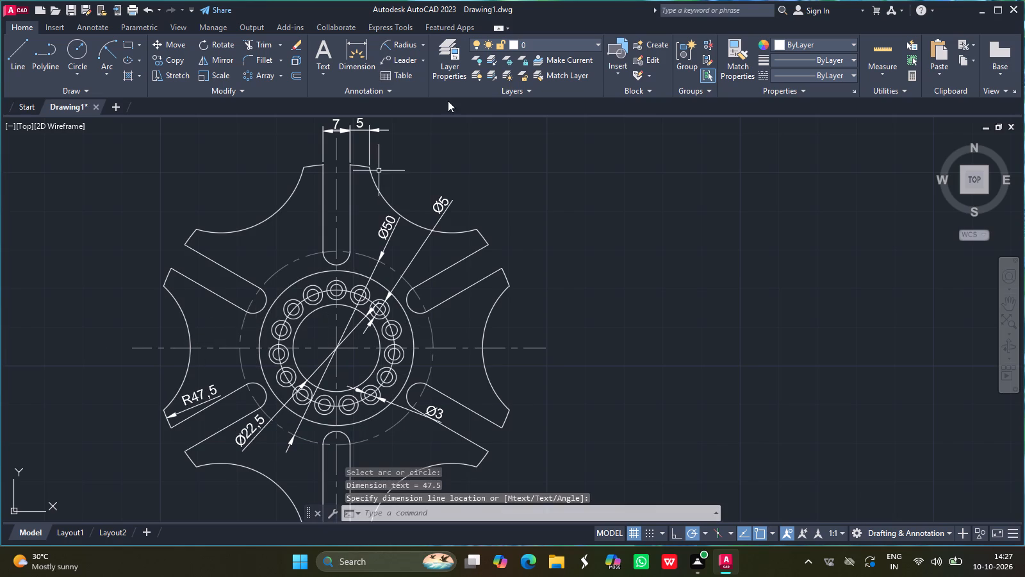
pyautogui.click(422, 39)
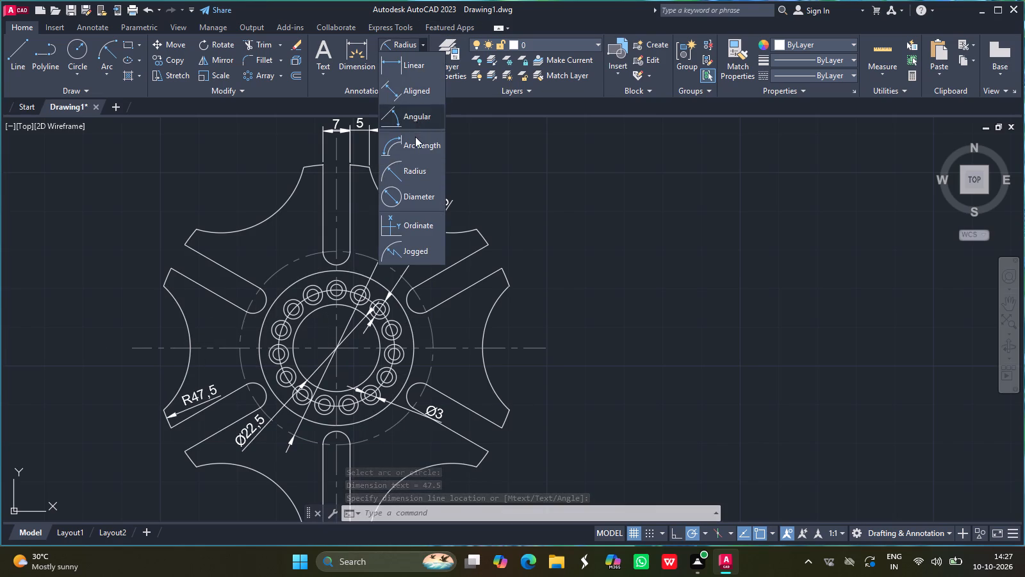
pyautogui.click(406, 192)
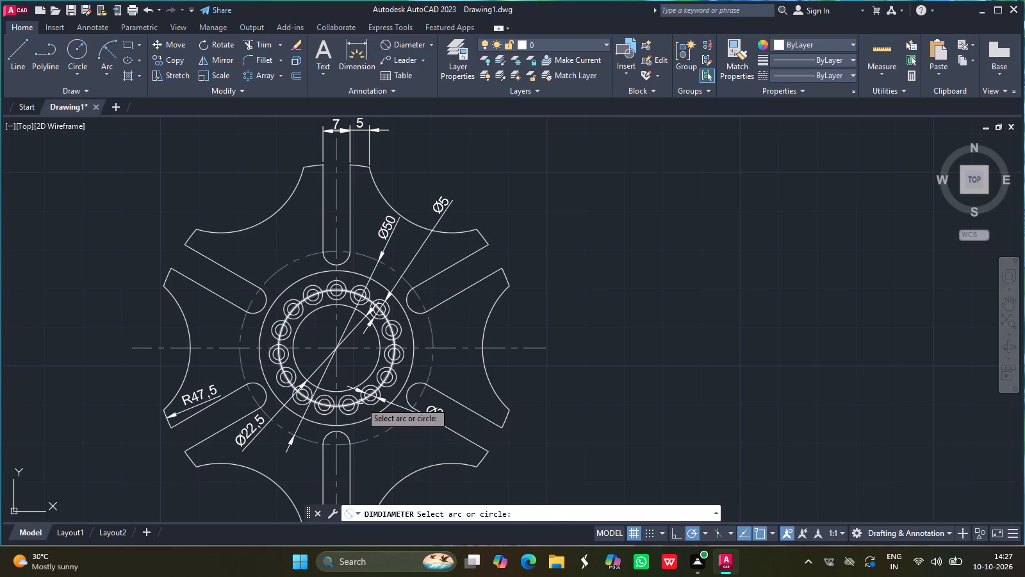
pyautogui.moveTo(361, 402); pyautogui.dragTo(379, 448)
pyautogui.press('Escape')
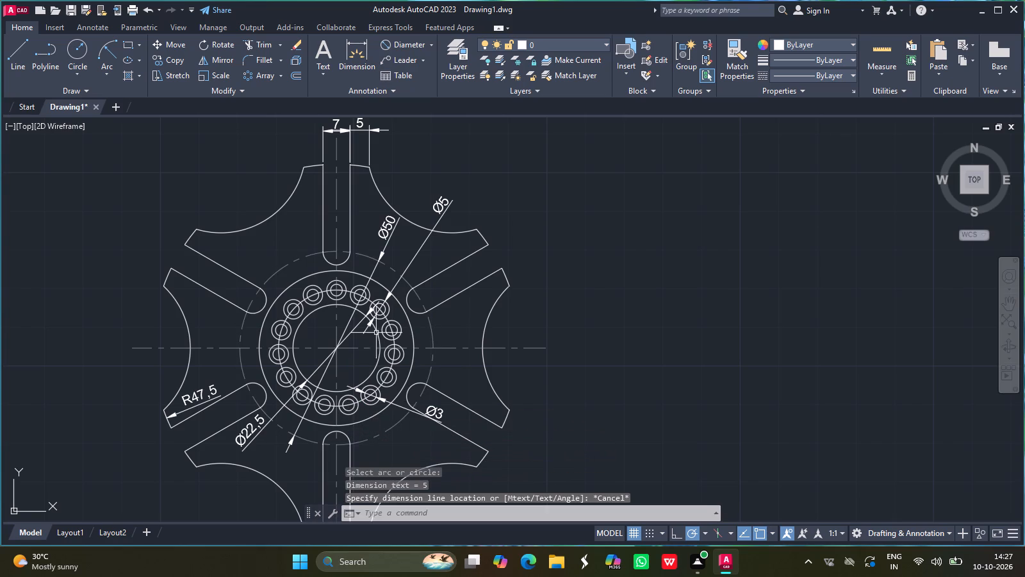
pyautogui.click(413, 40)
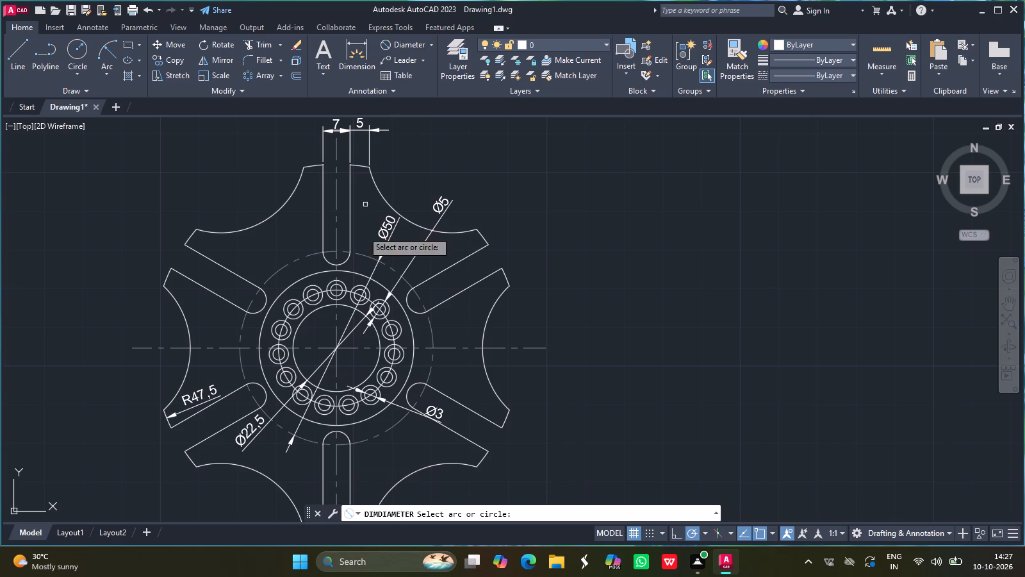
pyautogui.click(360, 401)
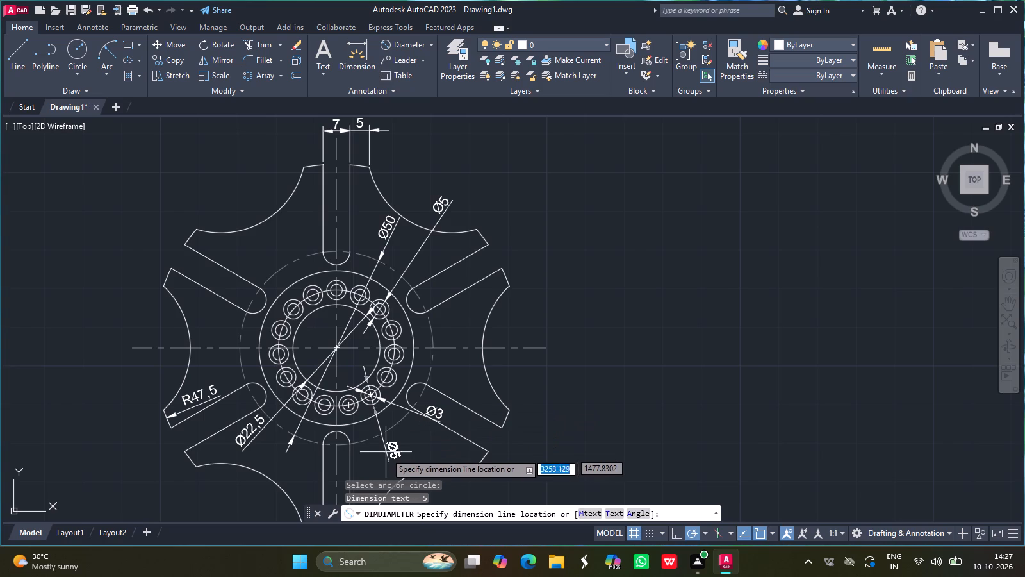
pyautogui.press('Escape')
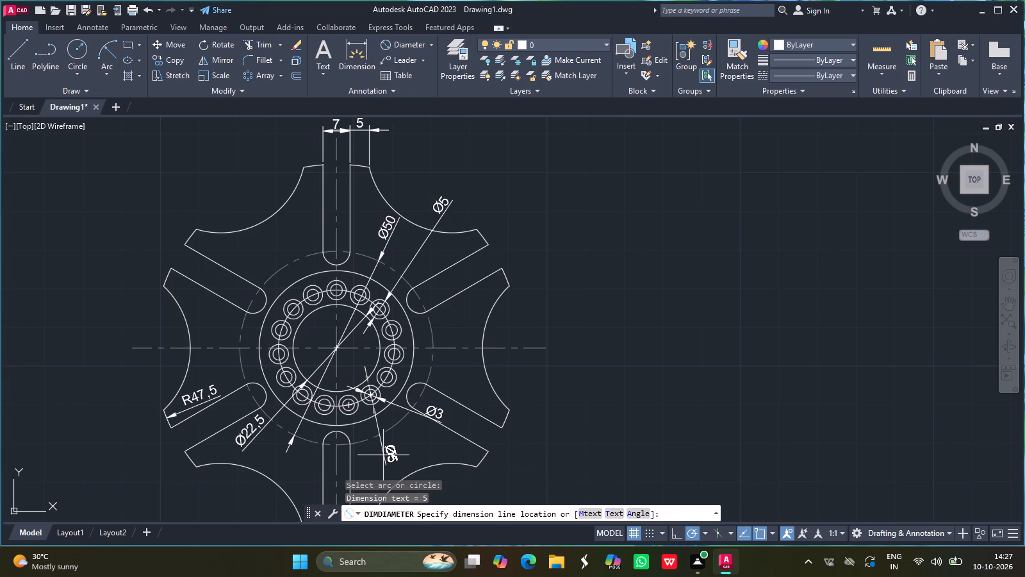
# Add a diameter dimension to the pitch circle through the arrayed small circles, with its text outside the hub on the right side.
pyautogui.keyDown('ctrl'); pyautogui.scroll(2, 409, 333); pyautogui.keyUp('ctrl')
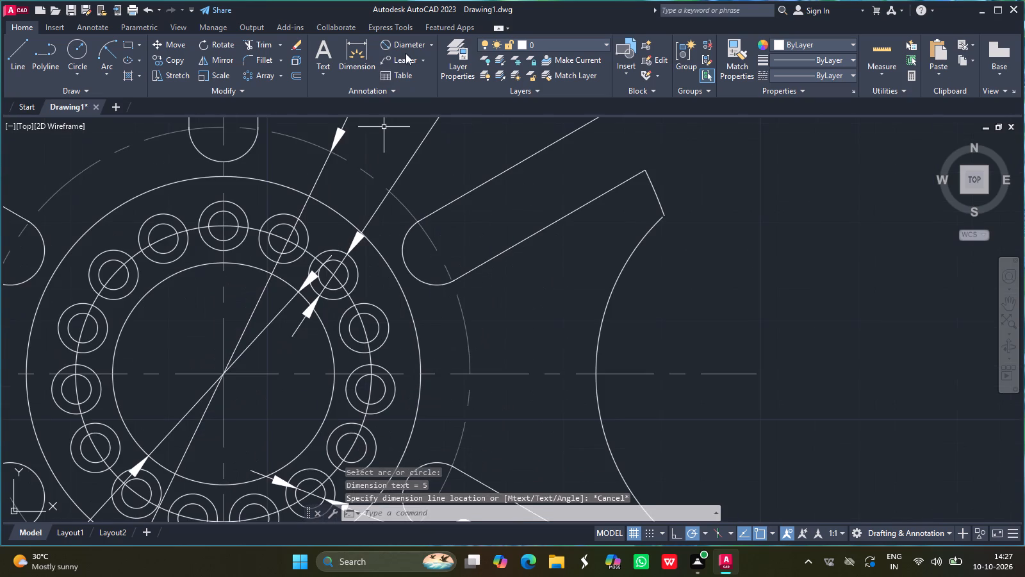
pyautogui.click(403, 44)
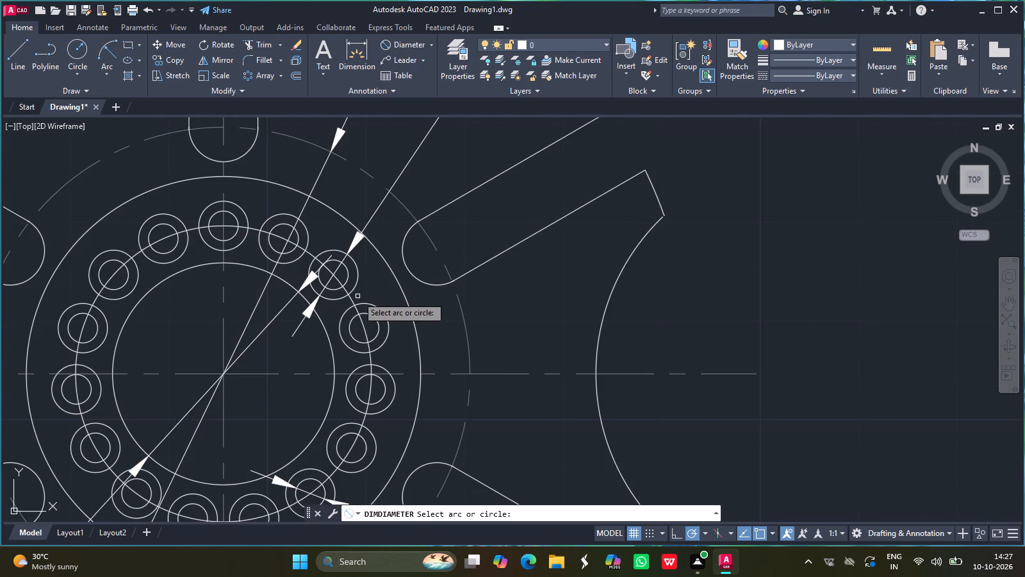
pyautogui.moveTo(351, 301); pyautogui.dragTo(429, 329)
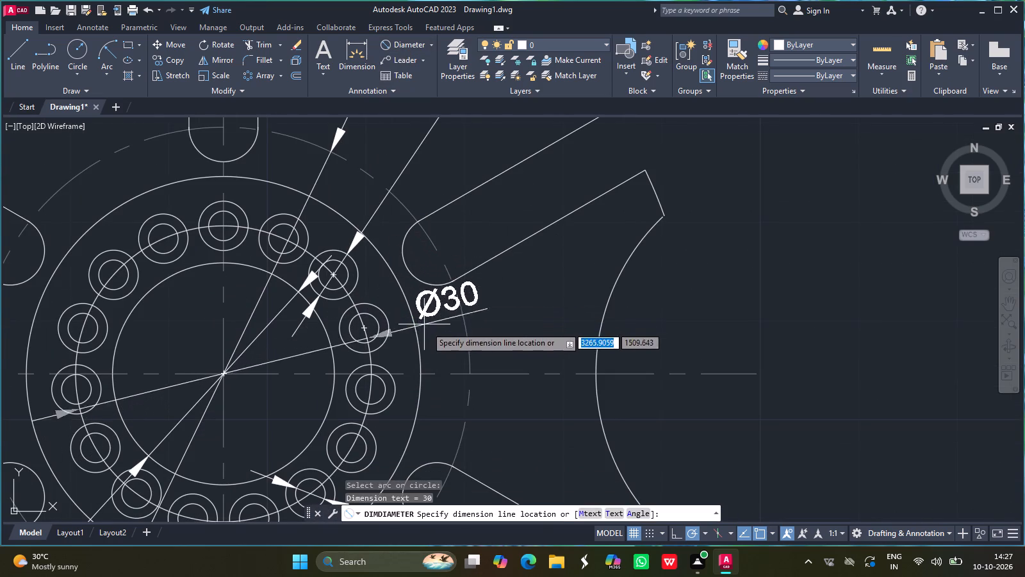
pyautogui.moveTo(429, 329); pyautogui.dragTo(443, 335)
pyautogui.moveTo(443, 335); pyautogui.dragTo(275, 352)
pyautogui.keyDown('ctrl'); pyautogui.scroll(-1, 275, 352); pyautogui.keyUp('ctrl')
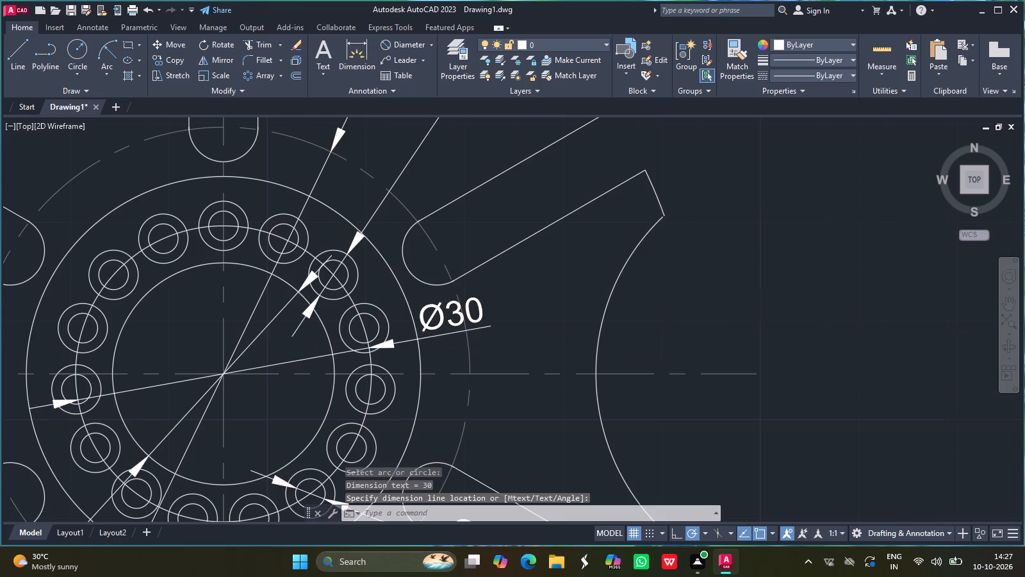
pyautogui.keyDown('ctrl'); pyautogui.scroll(-1, 275, 352); pyautogui.keyUp('ctrl')
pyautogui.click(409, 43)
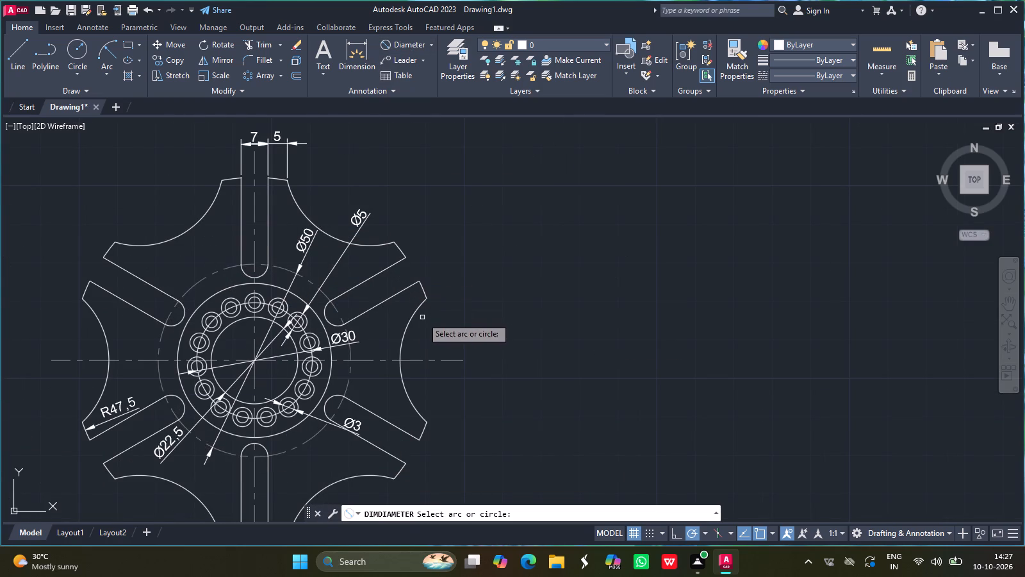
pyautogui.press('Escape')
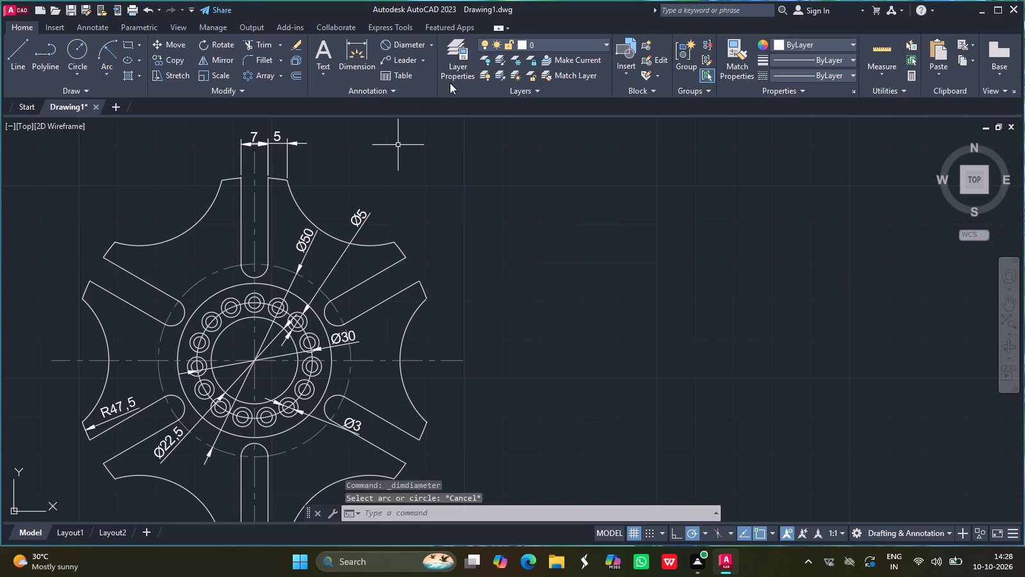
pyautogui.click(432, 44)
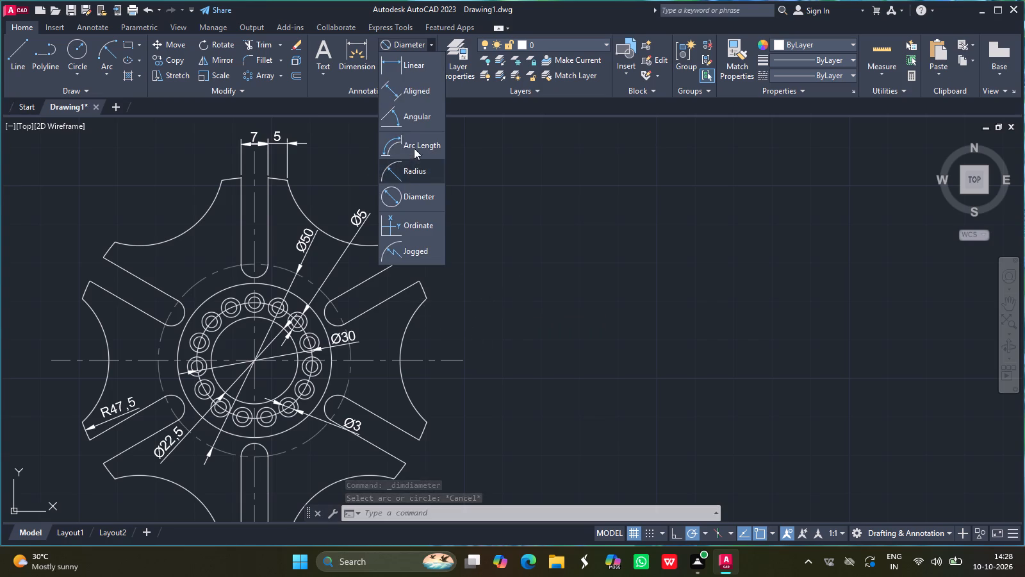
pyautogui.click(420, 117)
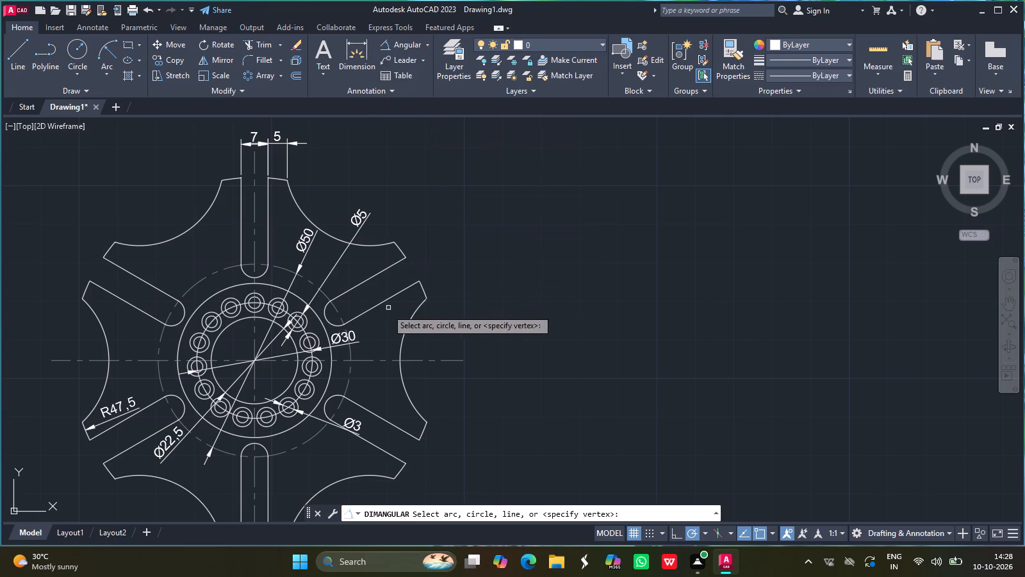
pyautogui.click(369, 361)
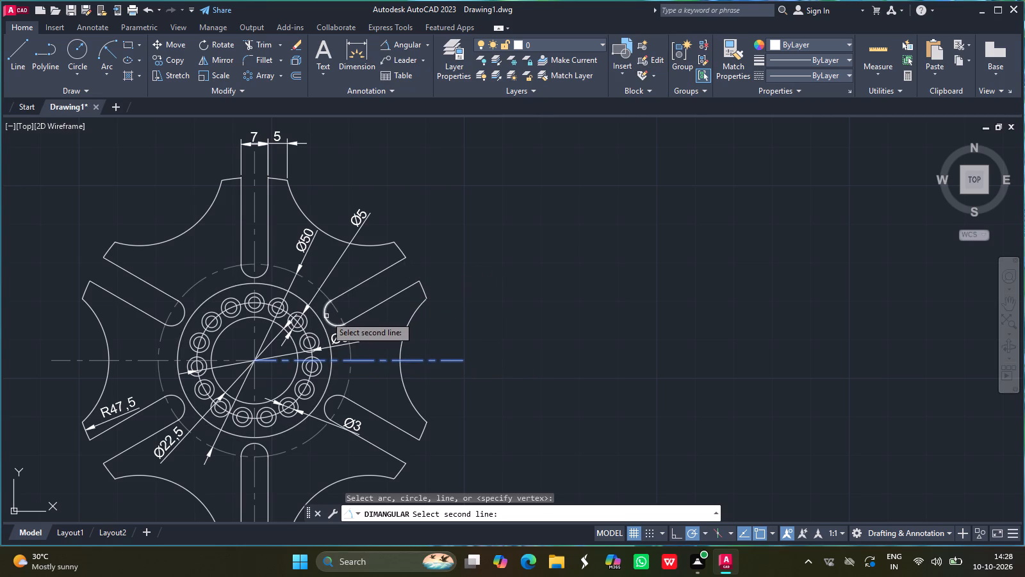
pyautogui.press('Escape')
# Draw a line at 30° from the part's centre along the upper-right slot's axis, ending just beyond the outer rim.
pyautogui.click(20, 49)
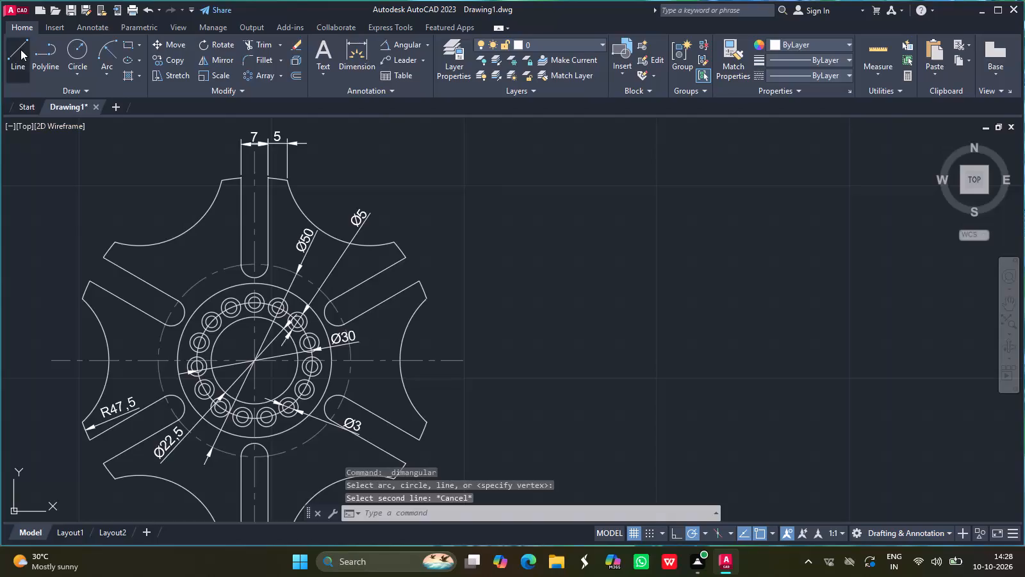
pyautogui.click(255, 361)
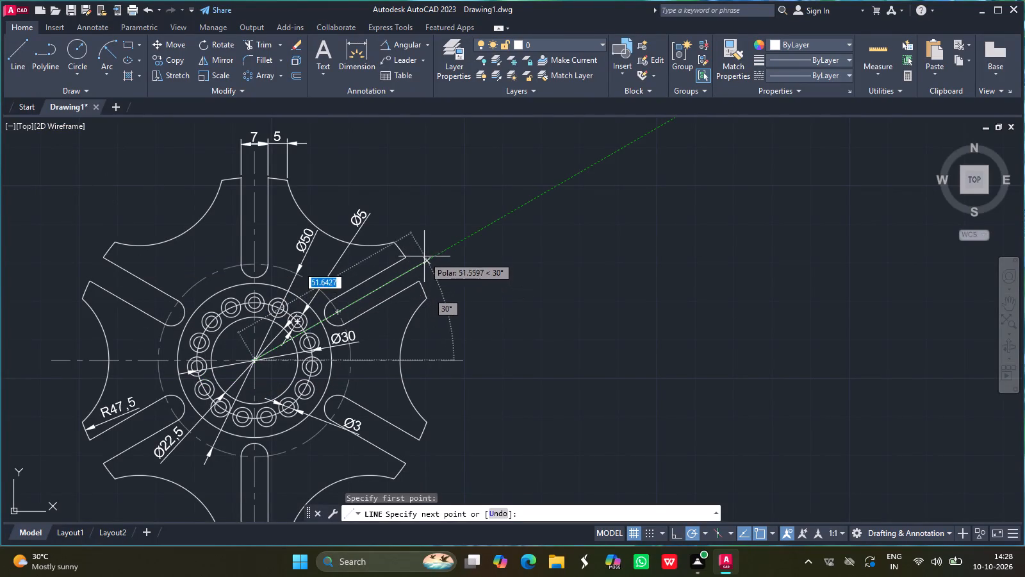
pyautogui.click(429, 254)
pyautogui.press('Return')
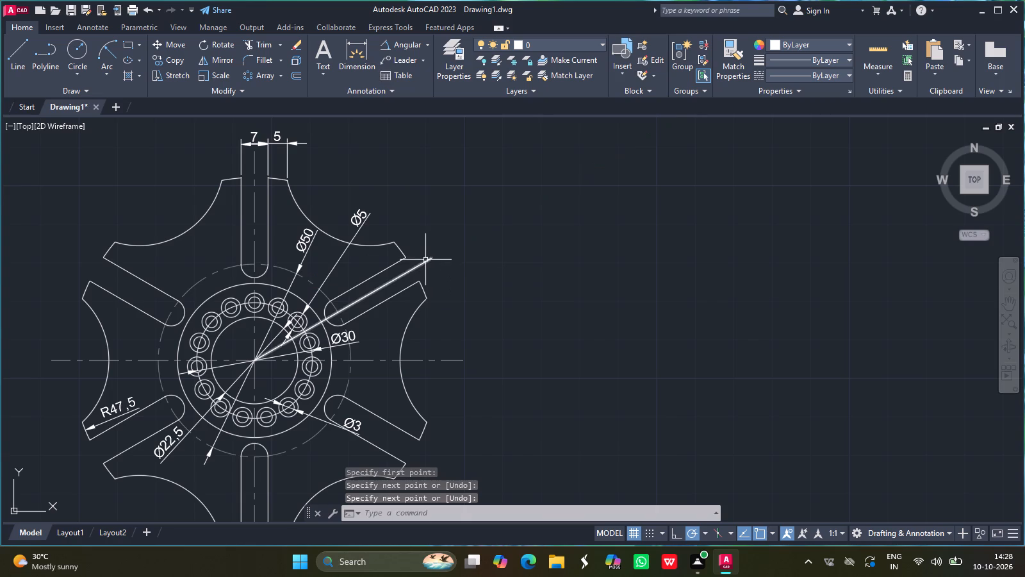
# Give the new 30° line the CENTER linetype with a linetype scale of 0.25.
pyautogui.click(425, 261)
pyautogui.click(814, 78)
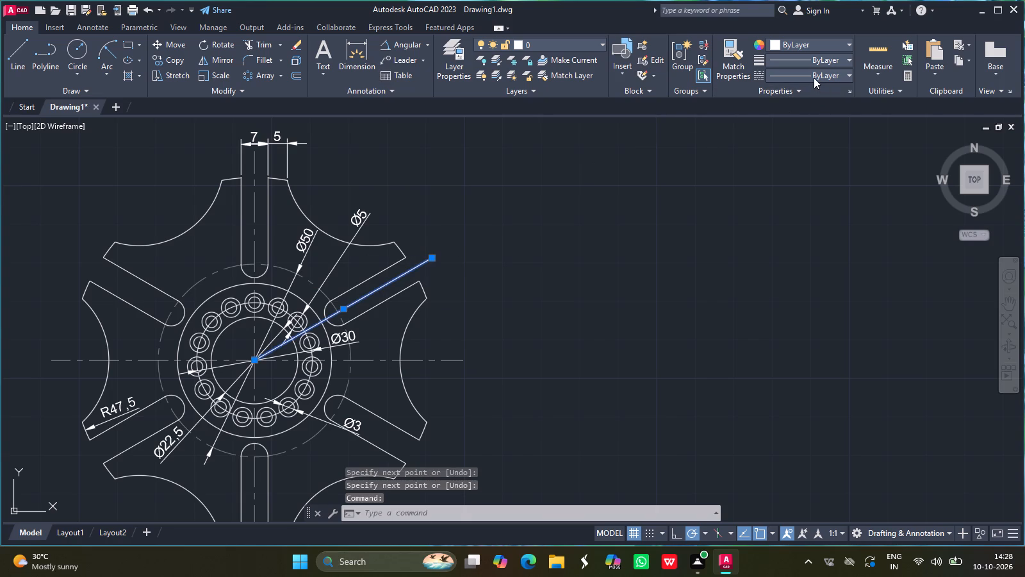
pyautogui.click(805, 124)
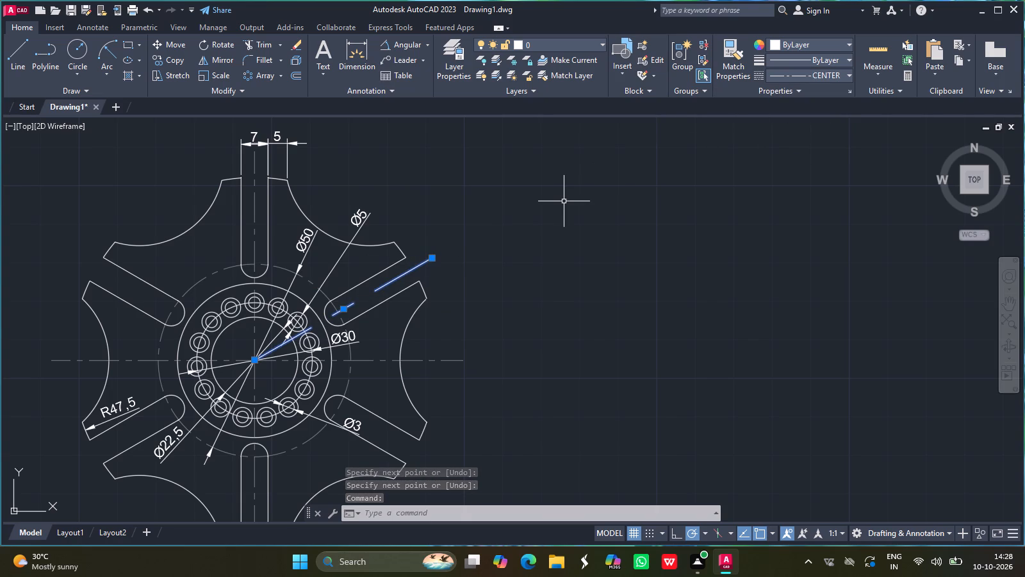
pyautogui.rightClick(564, 201)
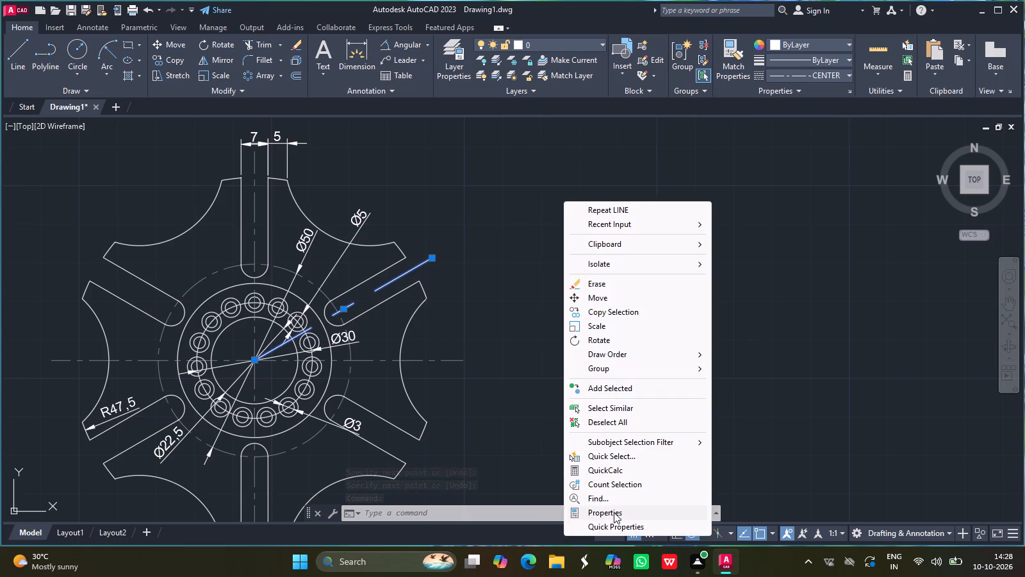
pyautogui.click(614, 512)
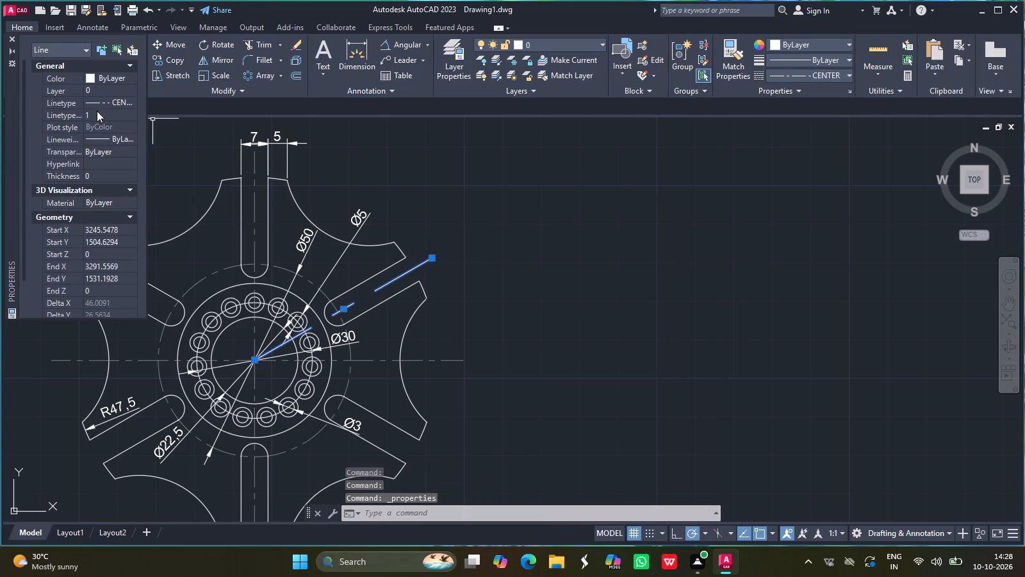
pyautogui.click(97, 111)
pyautogui.press('BackSpace')
pyautogui.write('0.25')
pyautogui.press('Return')
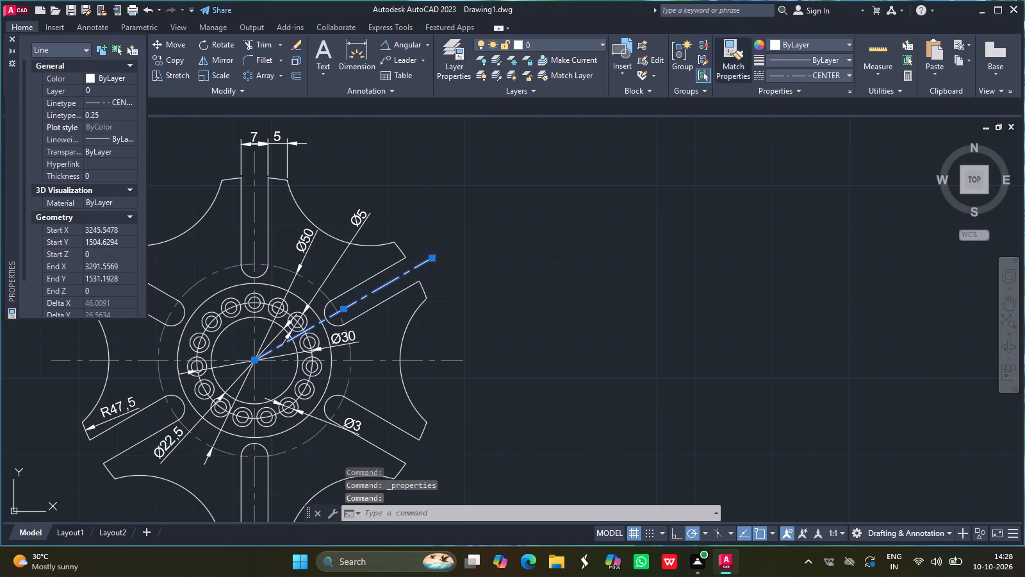
# Set the 30° centre line's transparency to 60, then deselect it and close its properties.
pyautogui.click(799, 95)
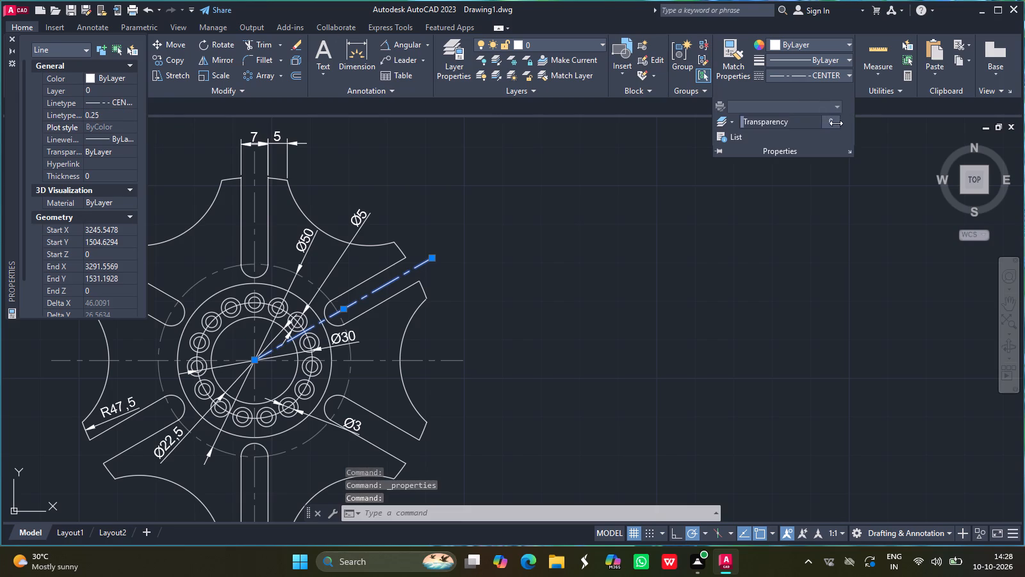
pyautogui.click(830, 124)
pyautogui.press('BackSpace')
pyautogui.write('60')
pyautogui.press('Return')
pyautogui.click(688, 249)
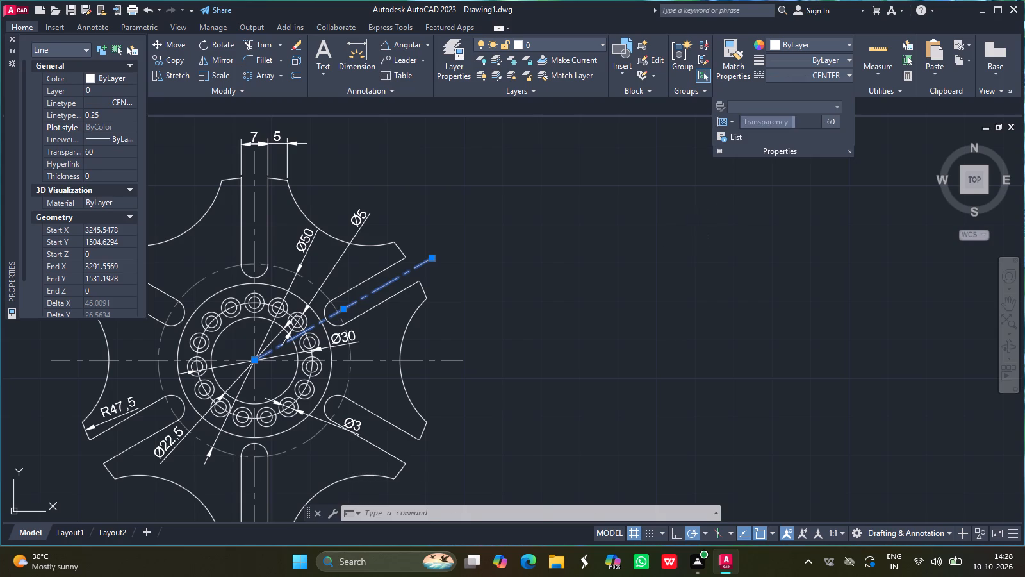
pyautogui.press('Escape')
pyautogui.press('Escape')
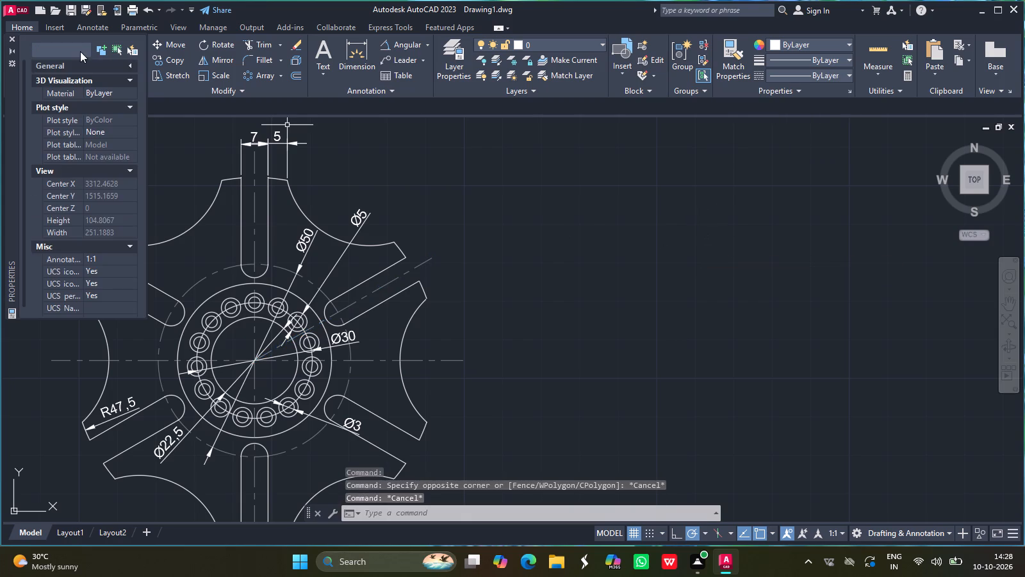
pyautogui.click(11, 40)
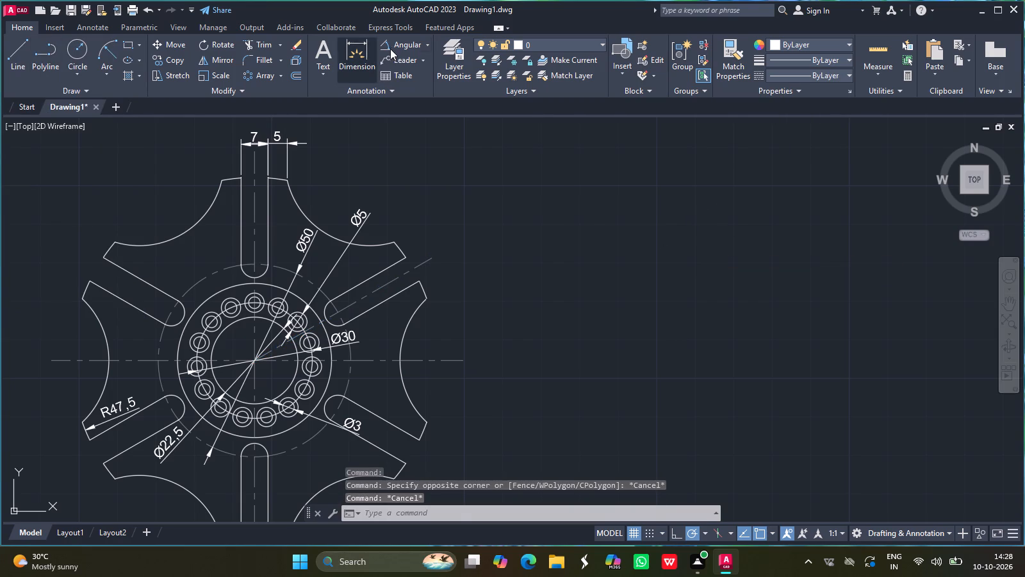
# Add an angular dimension between the 30° slot centre line and the horizontal centre line, placed just outside the right rim.
pyautogui.click(397, 46)
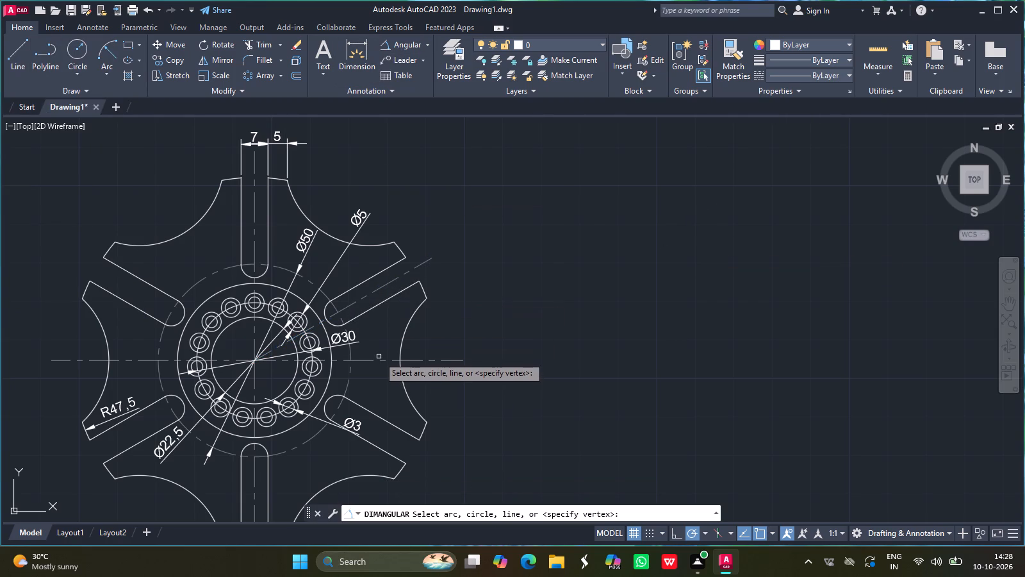
pyautogui.moveTo(377, 358); pyautogui.dragTo(379, 280)
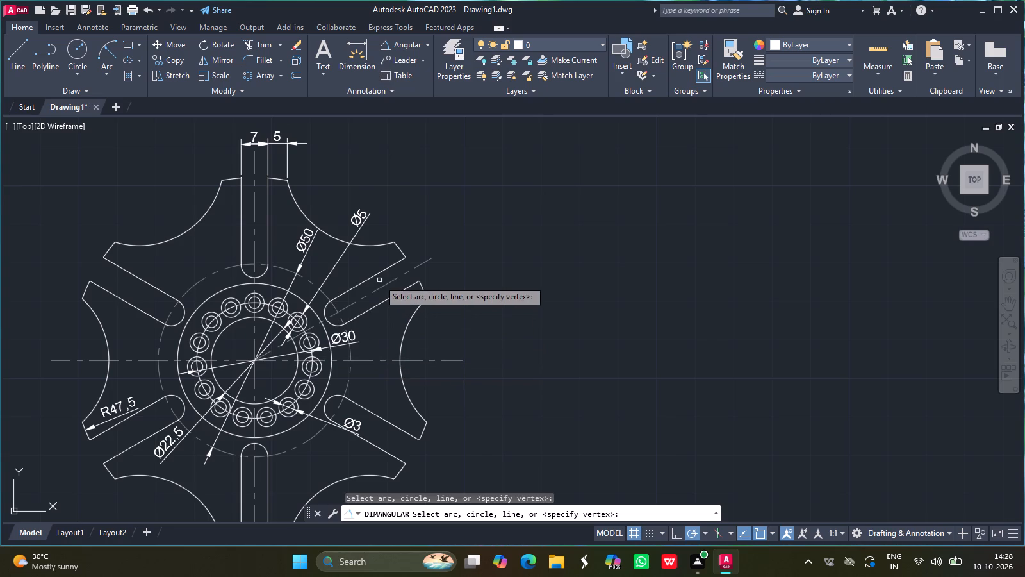
pyautogui.moveTo(379, 280); pyautogui.dragTo(382, 285)
pyautogui.click(382, 285)
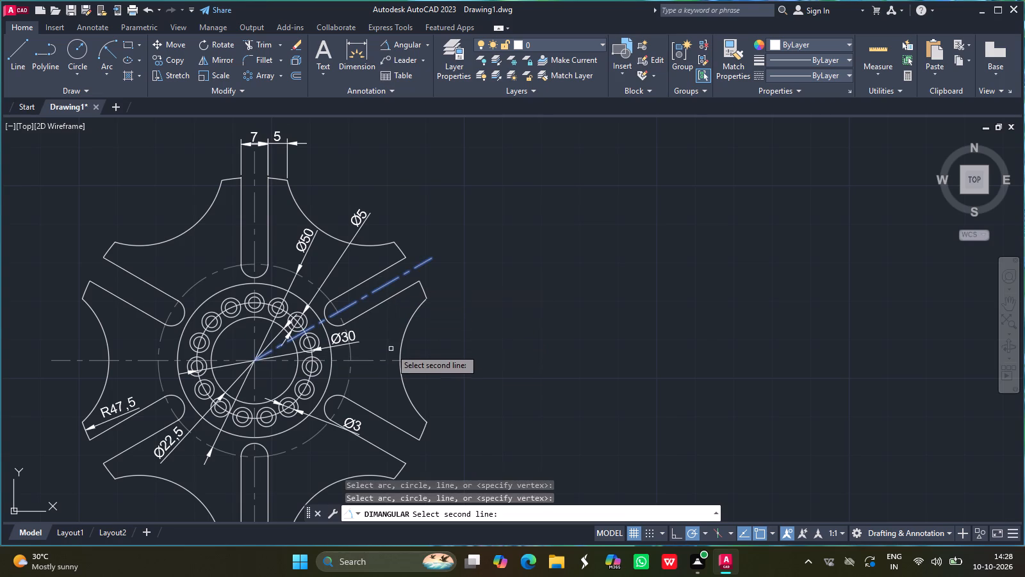
pyautogui.moveTo(379, 359); pyautogui.dragTo(447, 314)
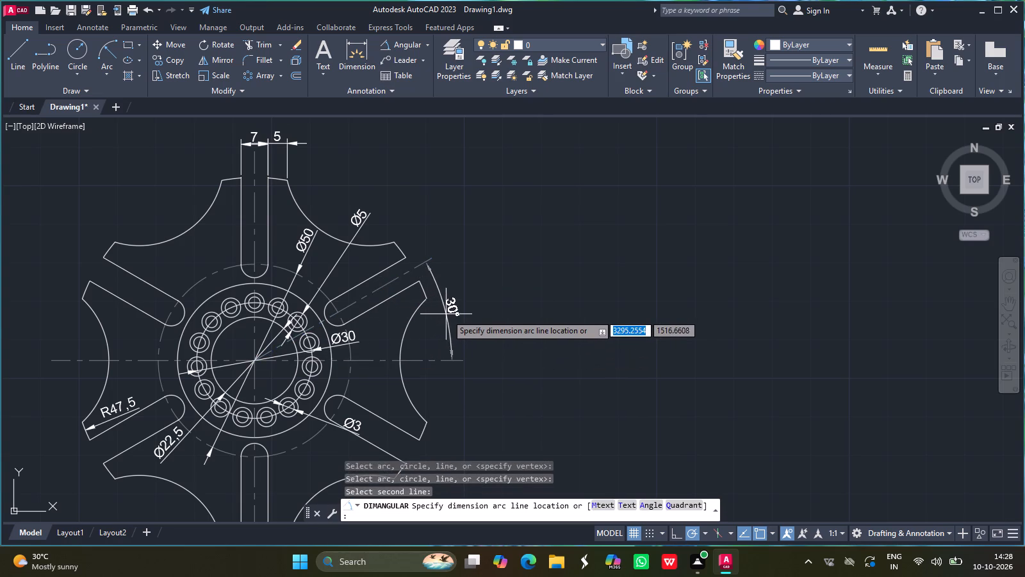
pyautogui.moveTo(447, 314); pyautogui.dragTo(459, 306)
pyautogui.click(459, 306)
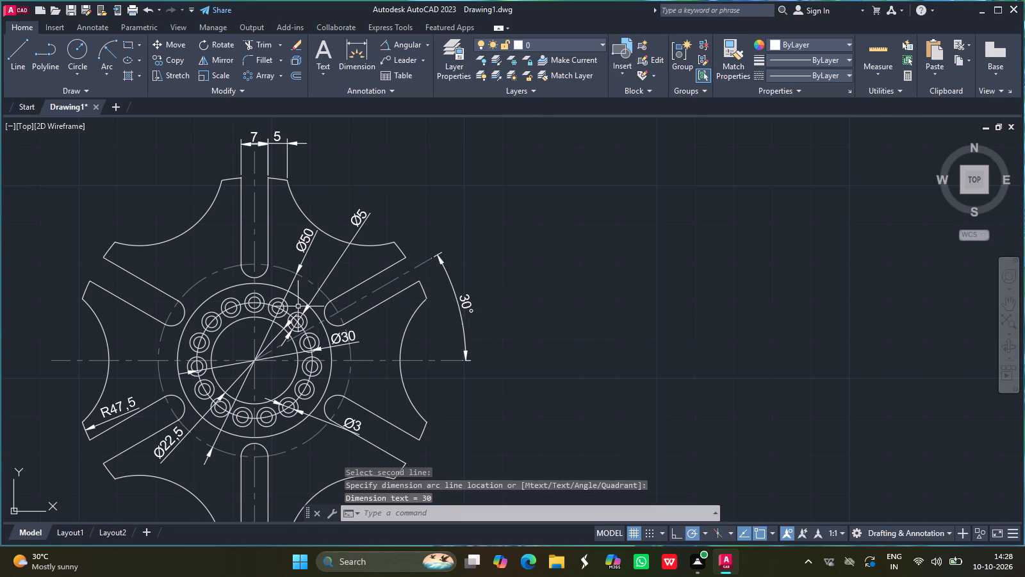
# Prefix the Ø5 diameter dimension's text with the hole count so it reads 15-Ø5.
pyautogui.doubleClick(364, 214)
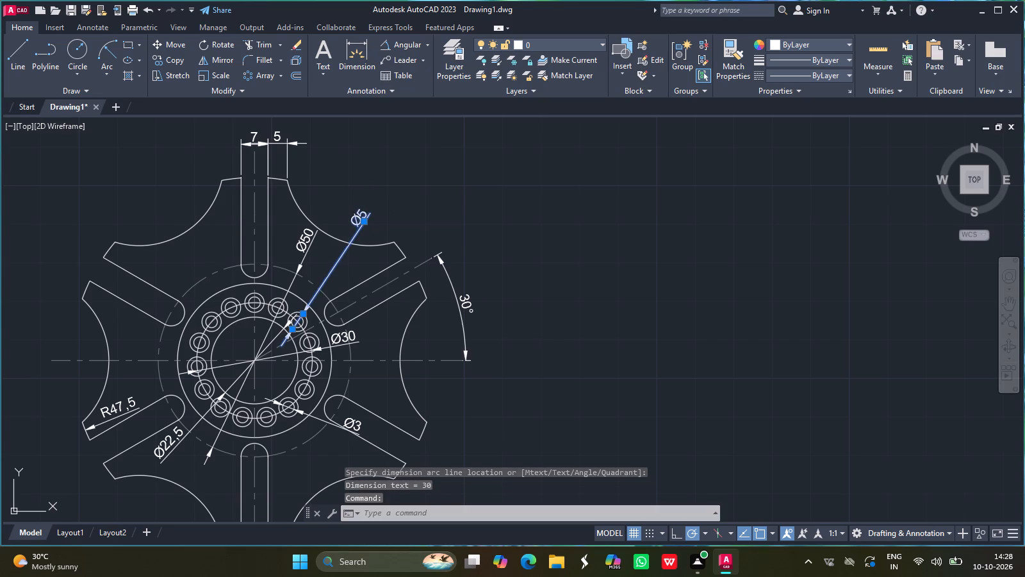
pyautogui.write('15')
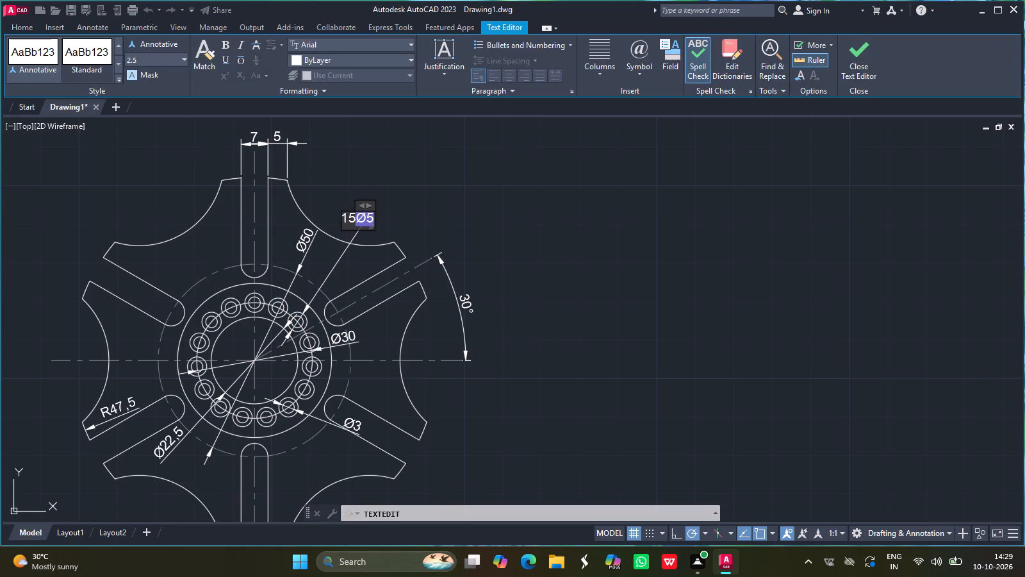
pyautogui.press('-')
pyautogui.click(489, 219)
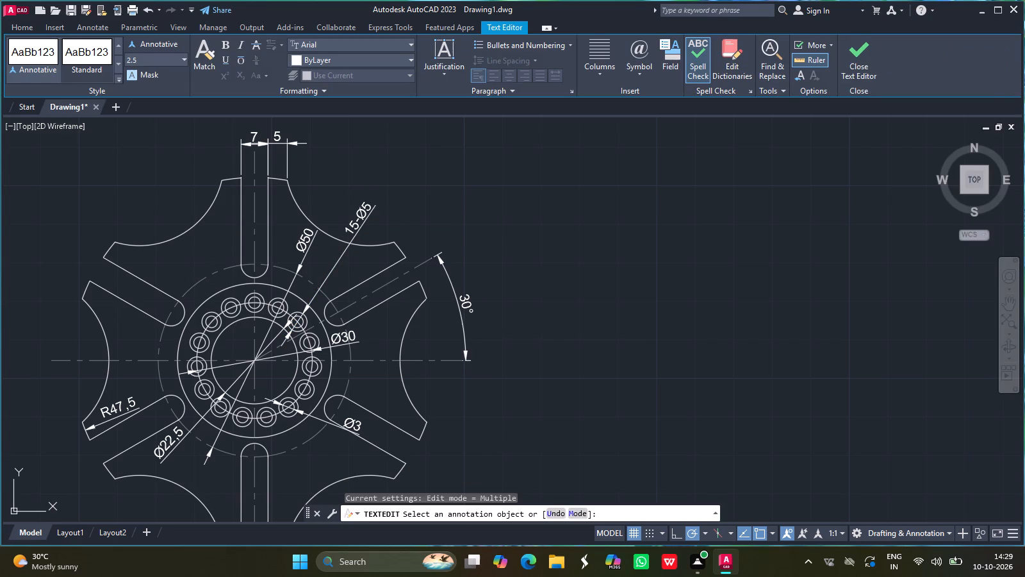
pyautogui.press('Escape')
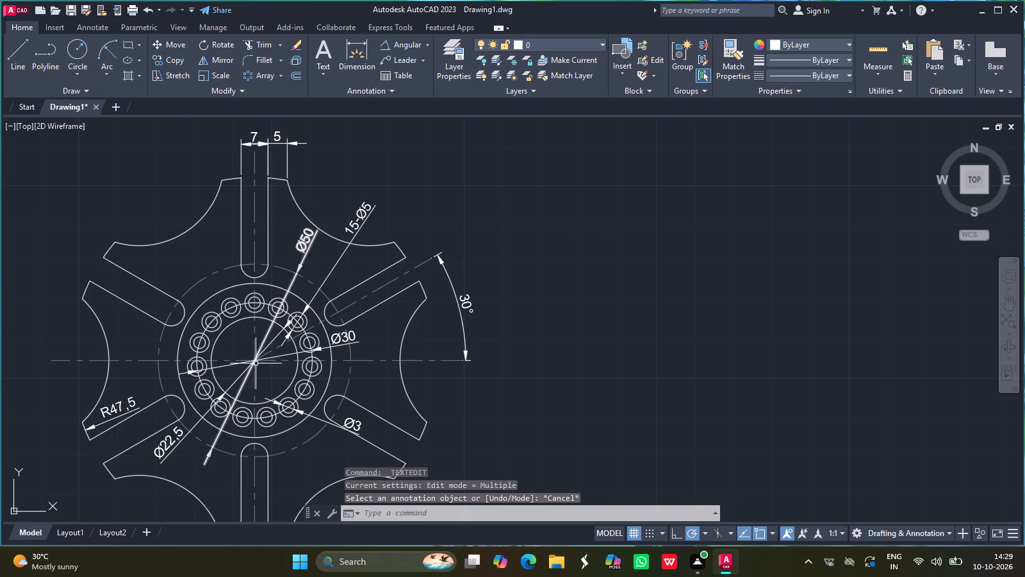
# Prefix the Ø3 diameter dimension's text with the hole count so it reads 15-Ø3.
pyautogui.doubleClick(356, 424)
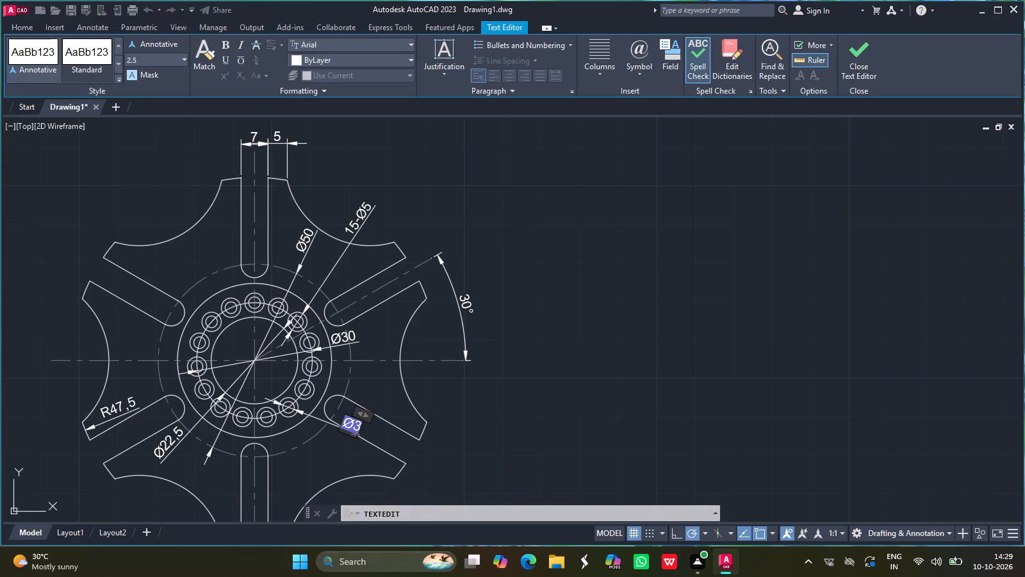
pyautogui.write('15-')
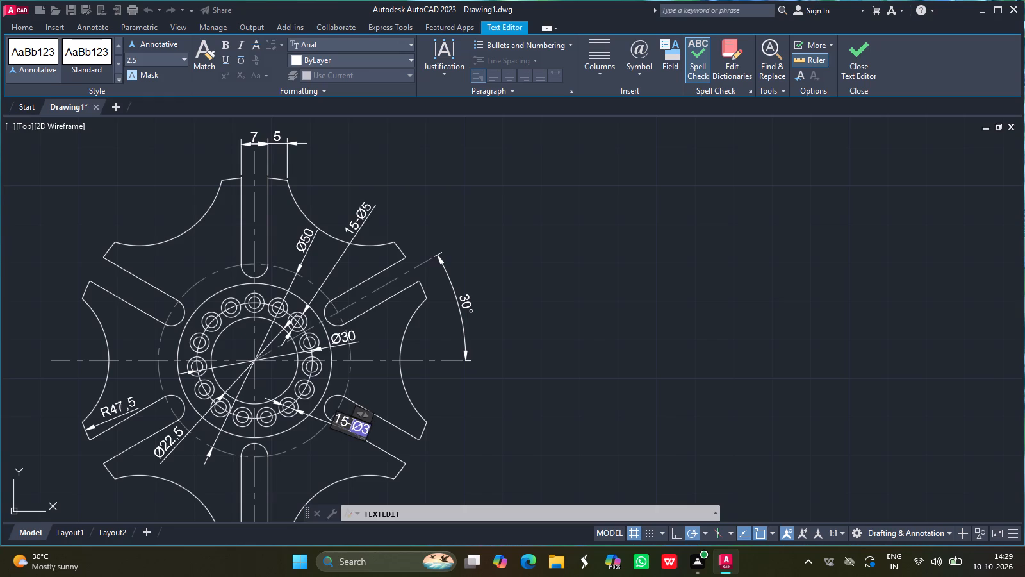
pyautogui.click(512, 423)
pyautogui.press('Escape')
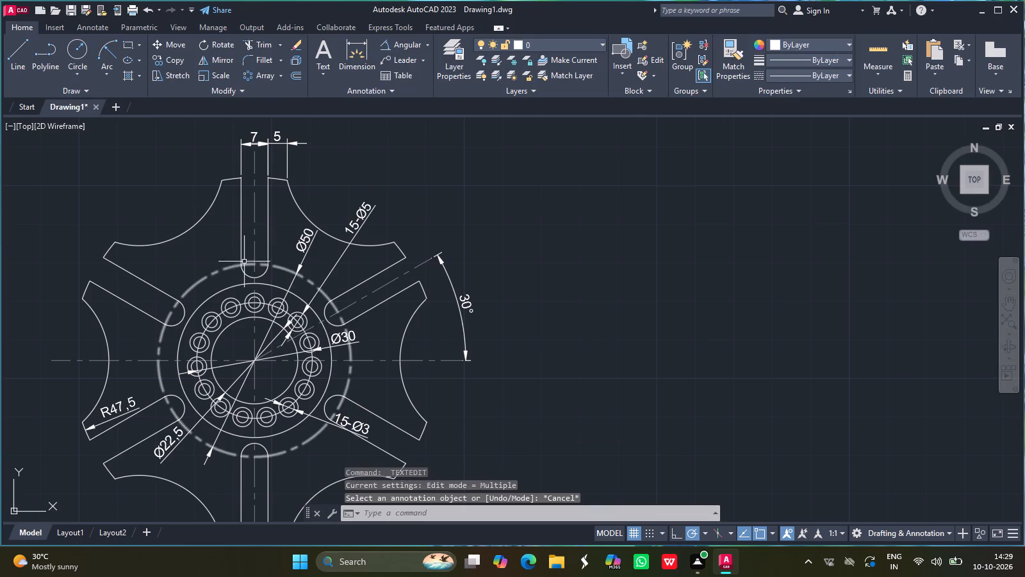
# Add a radius dimension to the part's upper-left concave arc, with its text placed outside the outline.
pyautogui.click(427, 41)
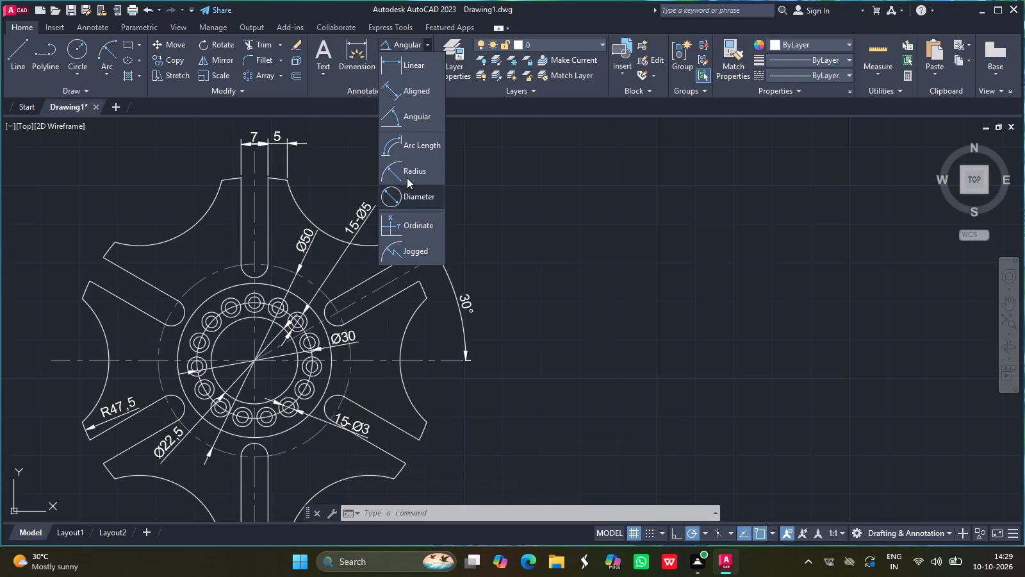
pyautogui.click(407, 178)
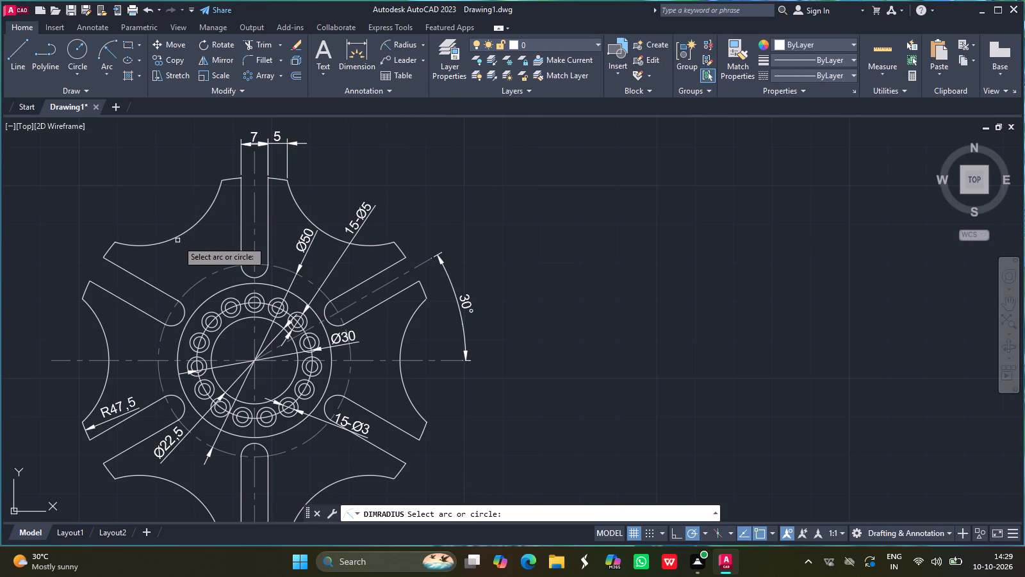
pyautogui.moveTo(179, 234); pyautogui.dragTo(160, 213)
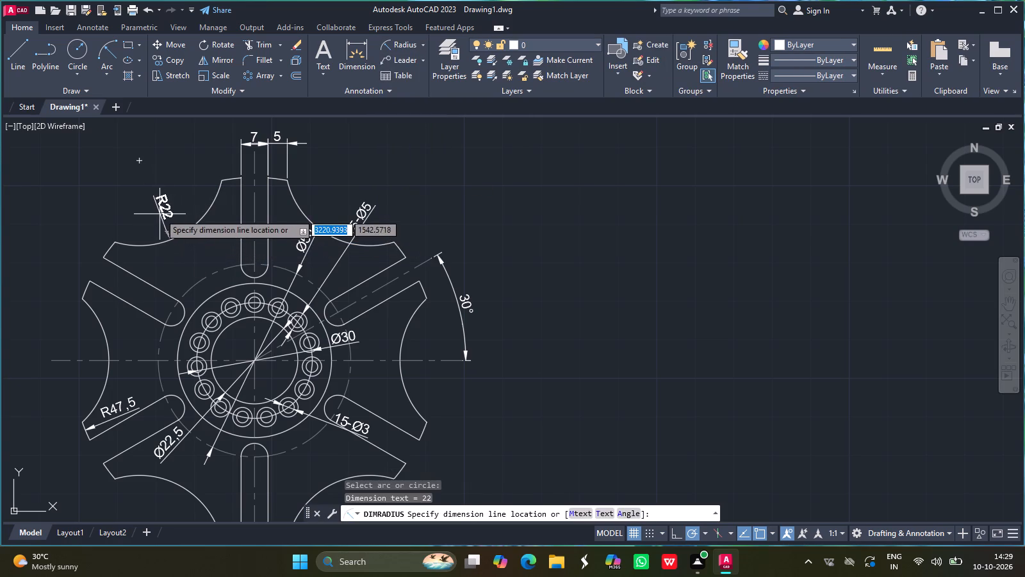
pyautogui.moveTo(160, 213); pyautogui.dragTo(159, 213)
pyautogui.click(159, 213)
# Save the drawing as P148.dwg in the Fuji folder inside Documents.
pyautogui.keyDown('ctrl'); pyautogui.scroll(-1, 261, 343); pyautogui.keyUp('ctrl')
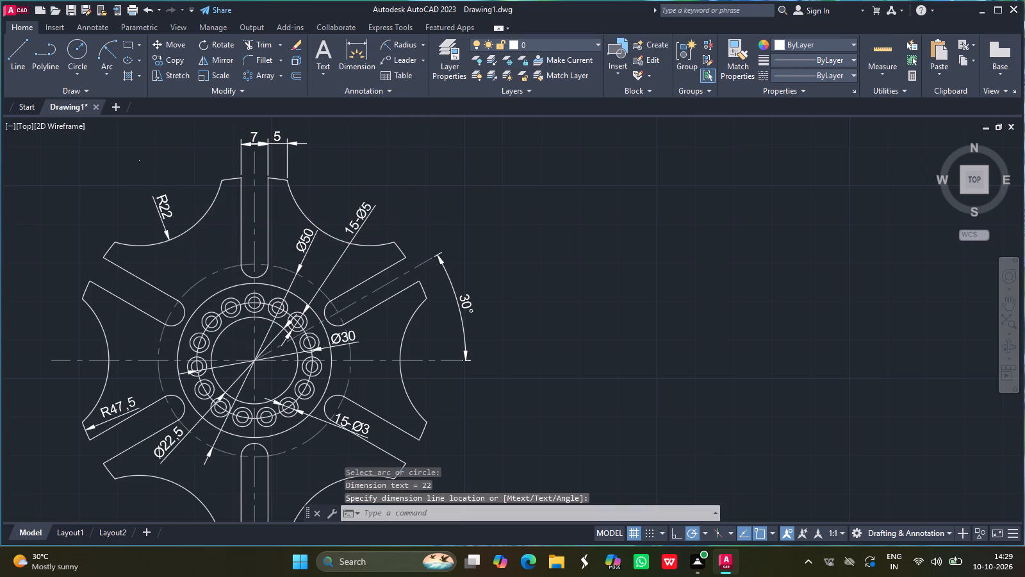
pyautogui.click(1010, 300)
pyautogui.moveTo(208, 387); pyautogui.dragTo(322, 357)
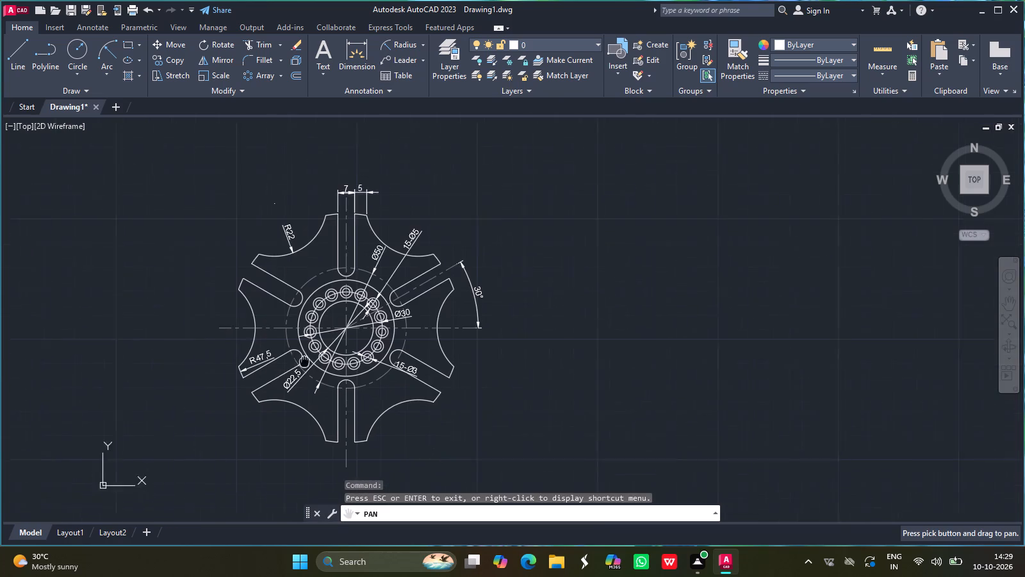
pyautogui.moveTo(322, 357); pyautogui.dragTo(346, 349)
pyautogui.press('Escape')
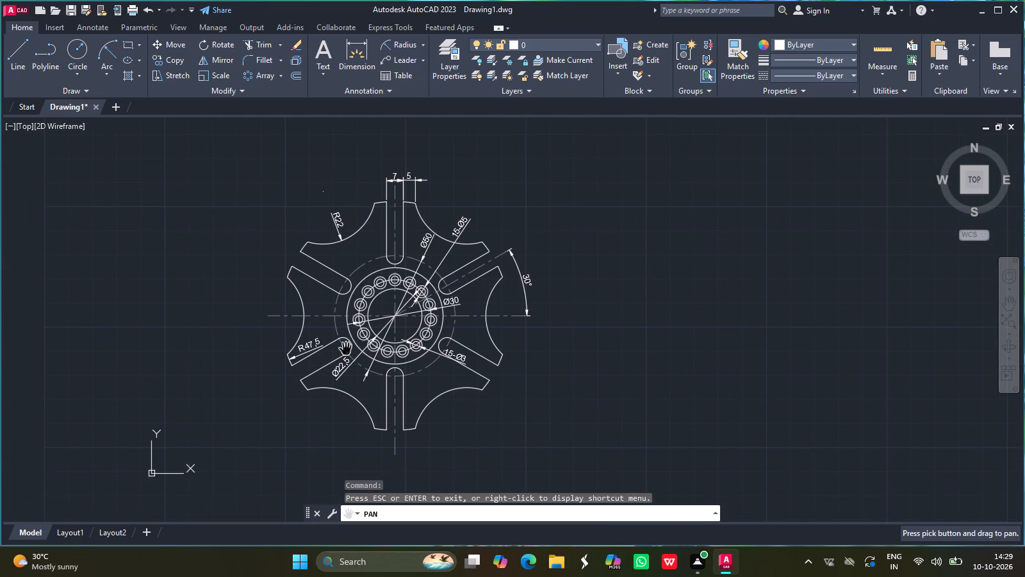
pyautogui.hotkey('ctrl', 's')
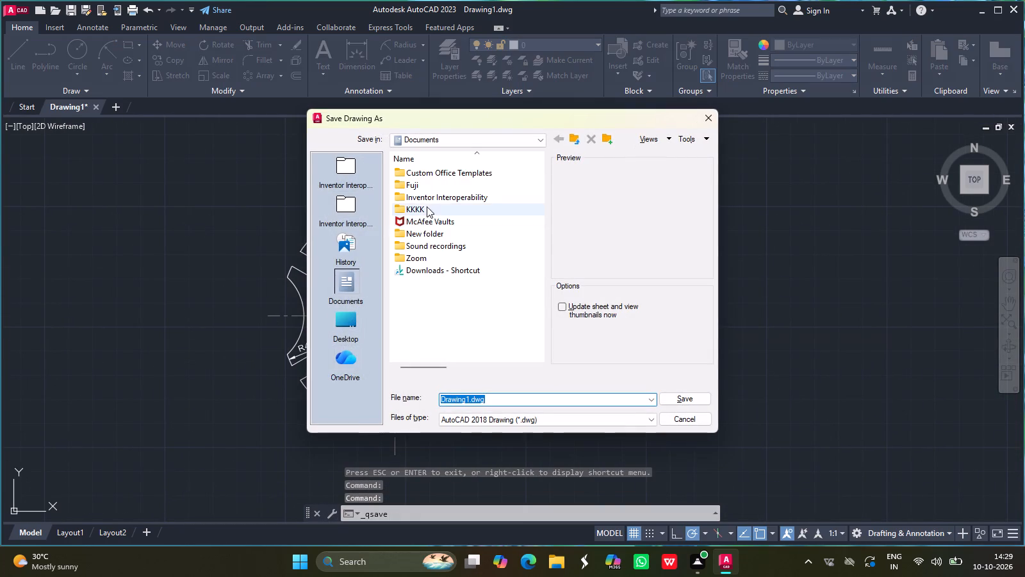
pyautogui.doubleClick(422, 187)
pyautogui.scroll(-20, 448, 324)
pyautogui.scroll(-20, 448, 324)
pyautogui.scroll(-20, 448, 324)
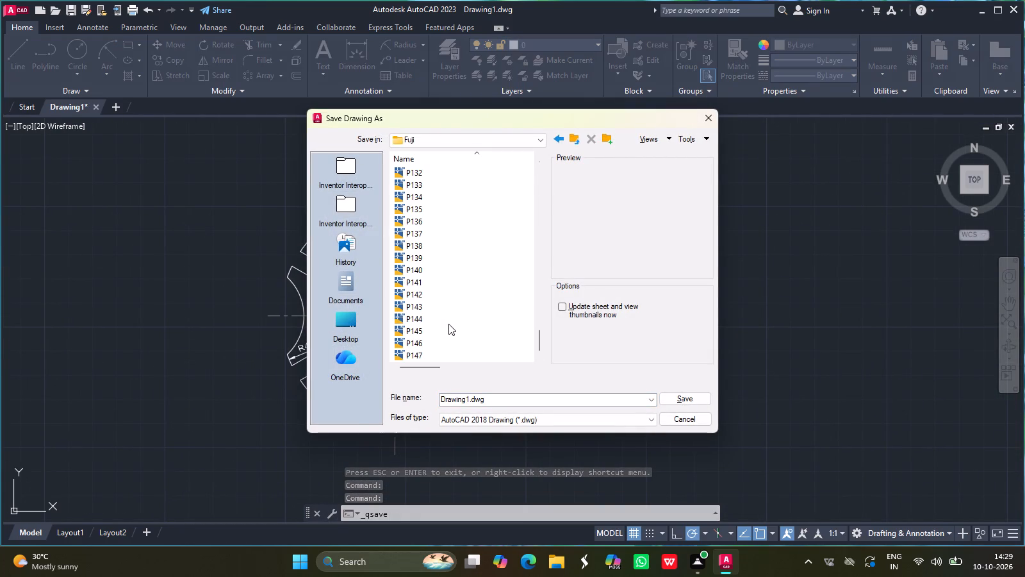
pyautogui.scroll(-20, 448, 324)
pyautogui.scroll(-20, 448, 324)
pyautogui.scroll(-20, 448, 324)
pyautogui.click(501, 399)
pyautogui.press('Right')
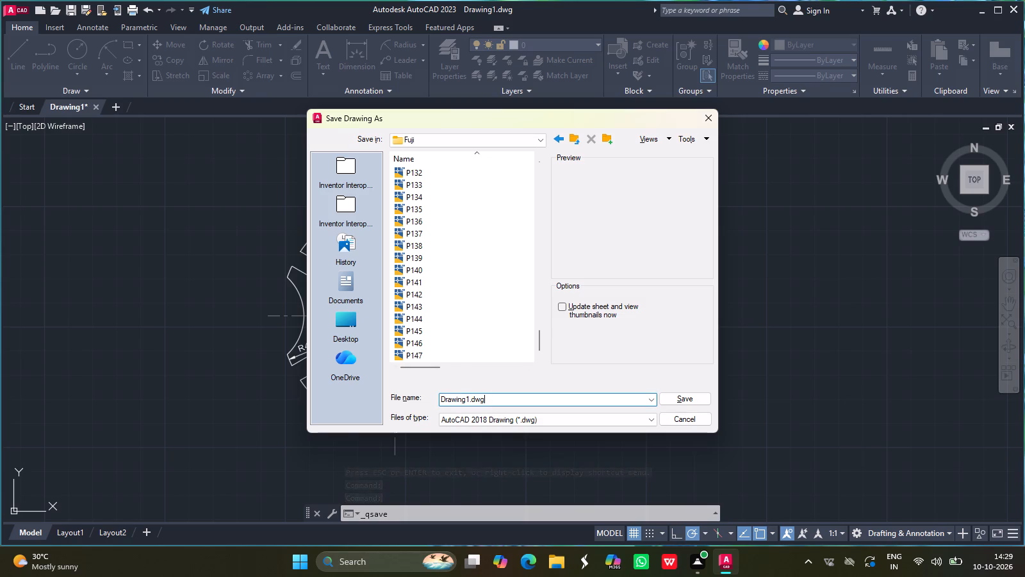
pyautogui.press('Left')
pyautogui.press('Left')
pyautogui.press('Left')
pyautogui.press('Left')
pyautogui.press('BackSpace')
pyautogui.press('BackSpace')
pyautogui.press('BackSpace')
pyautogui.press('BackSpace')
pyautogui.press('BackSpace')
pyautogui.press('BackSpace')
pyautogui.press('BackSpace')
pyautogui.press('BackSpace')
pyautogui.press('BackSpace')
pyautogui.press('BackSpace')
pyautogui.press('BackSpace')
pyautogui.press('BackSpace')
pyautogui.press('BackSpace')
pyautogui.press('BackSpace')
pyautogui.press('BackSpace')
pyautogui.write('P148')
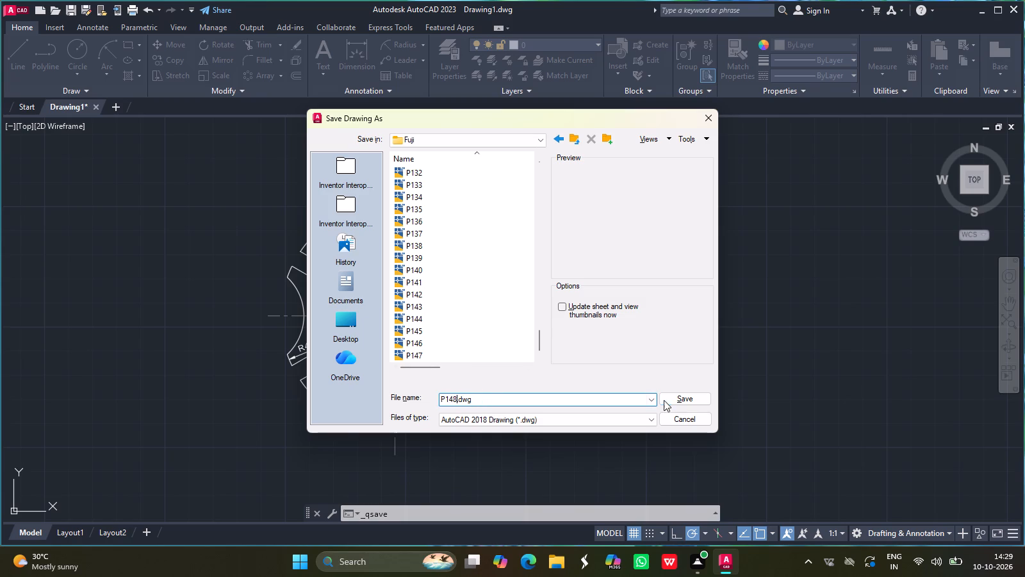
pyautogui.click(676, 400)
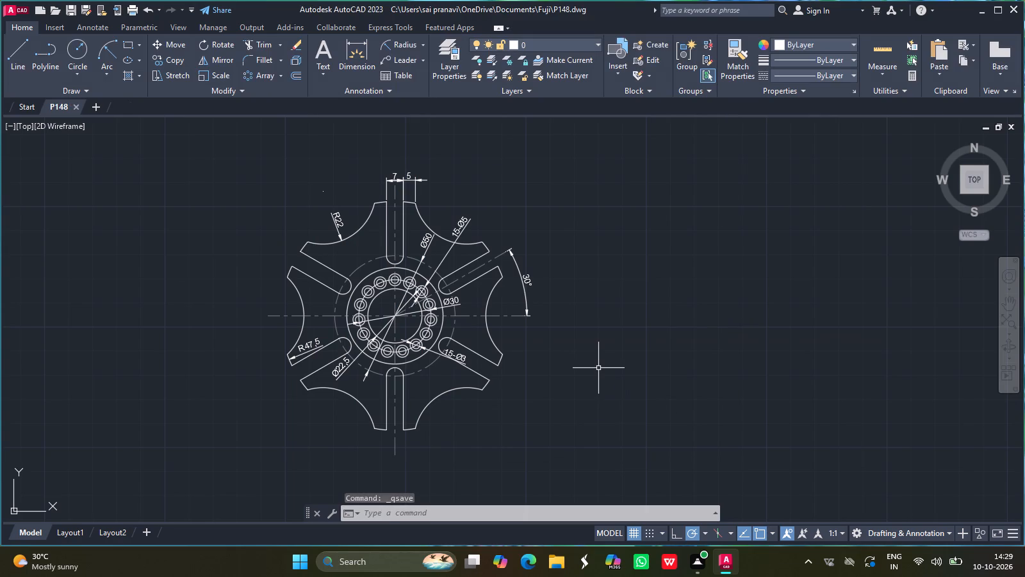
# Set up a plot with the DWG To PDF.pc3 plotter, centred on the paper in landscape orientation.
pyautogui.hotkey('ctrl', 'p')
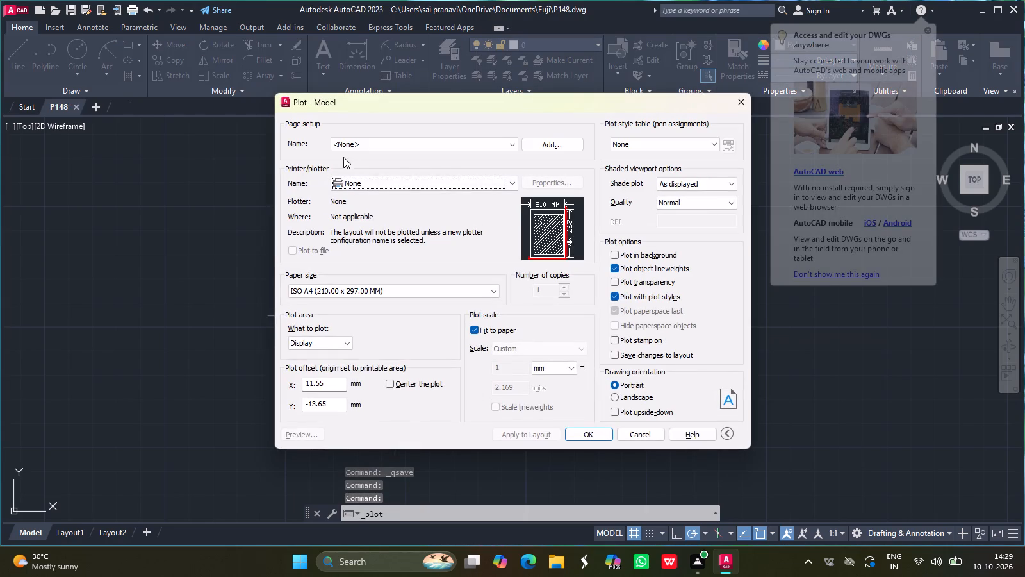
pyautogui.click(381, 180)
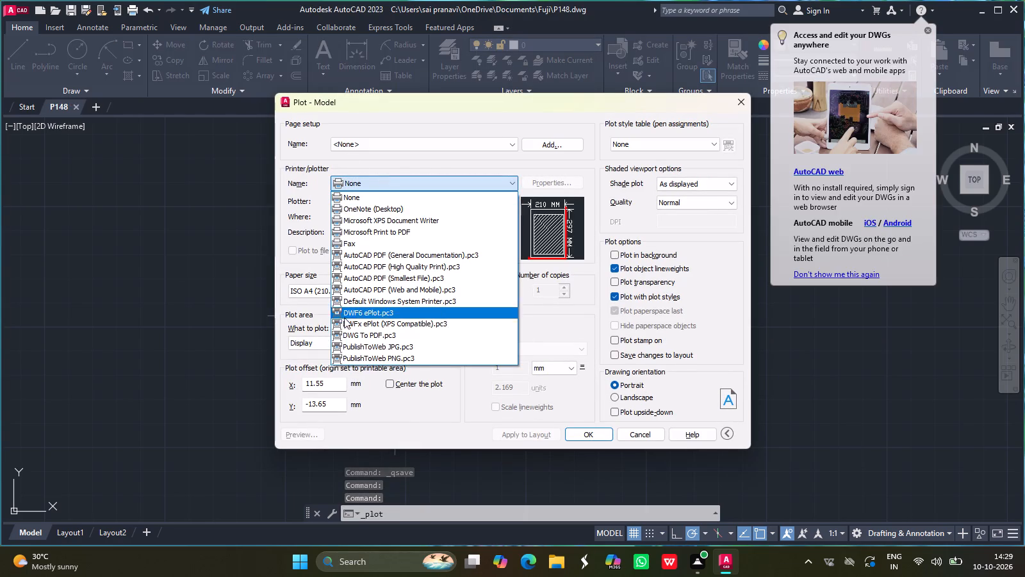
pyautogui.click(381, 335)
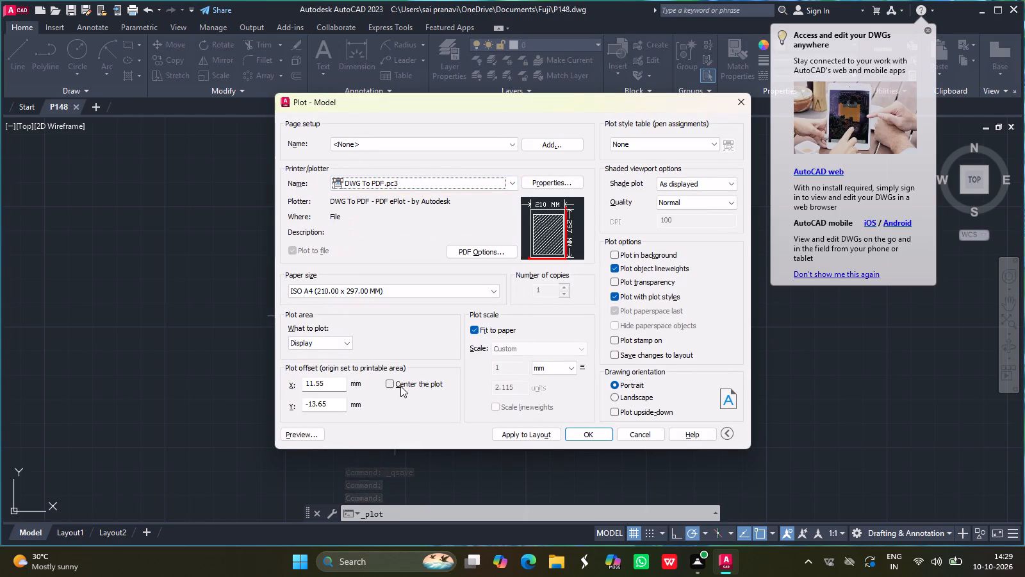
pyautogui.click(389, 384)
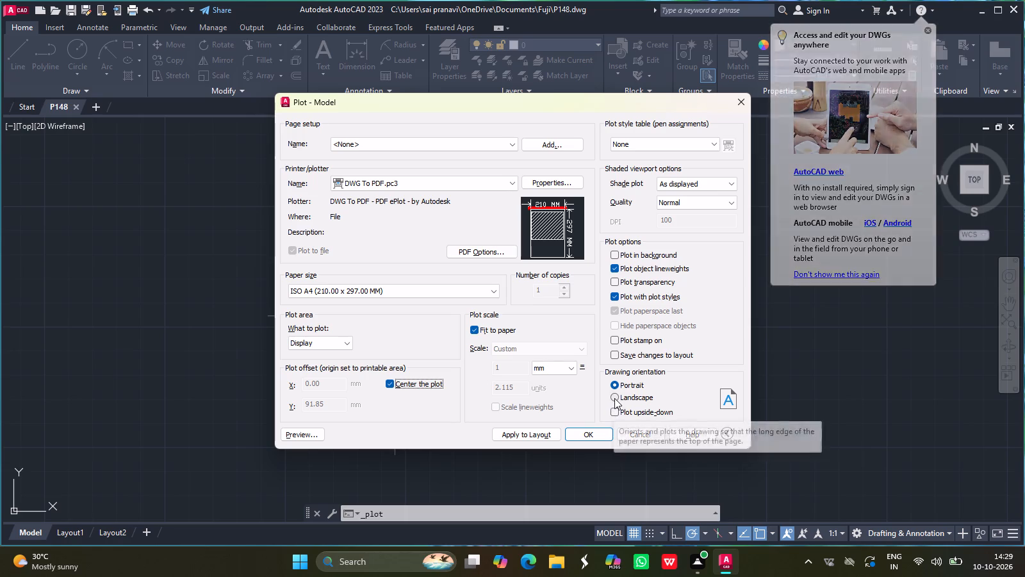
pyautogui.click(614, 398)
# Set the plot area to a window enclosing the whole part and all its dimensions.
pyautogui.moveTo(307, 344); pyautogui.dragTo(300, 378)
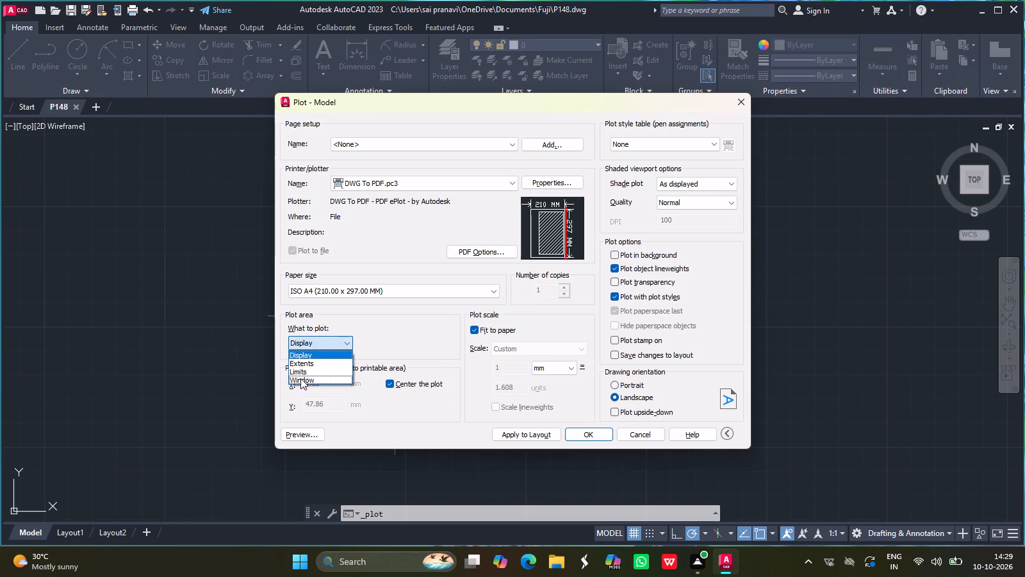
pyautogui.moveTo(300, 378); pyautogui.dragTo(311, 383)
pyautogui.click(311, 383)
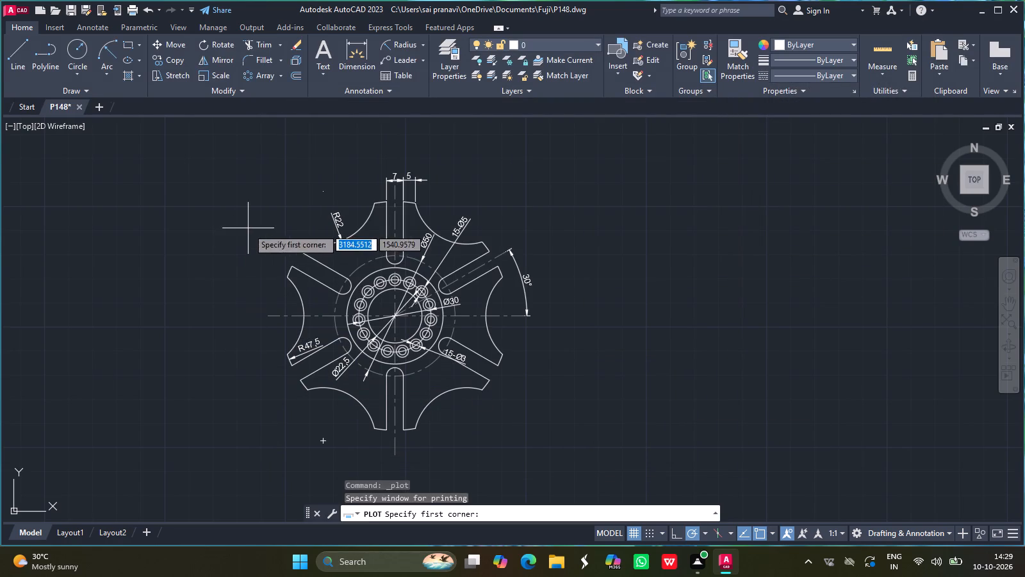
pyautogui.moveTo(264, 160); pyautogui.dragTo(536, 233)
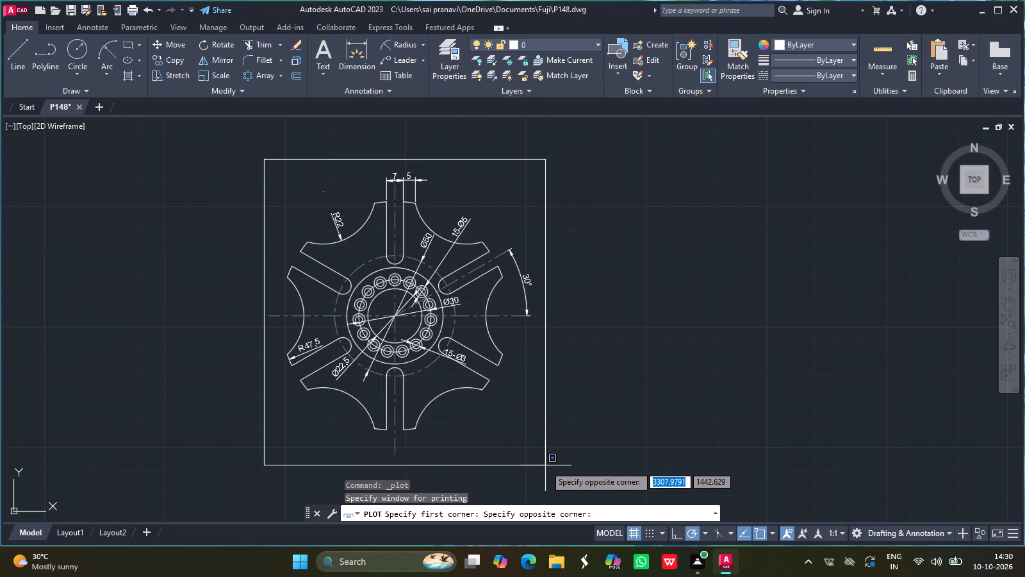
pyautogui.click(543, 465)
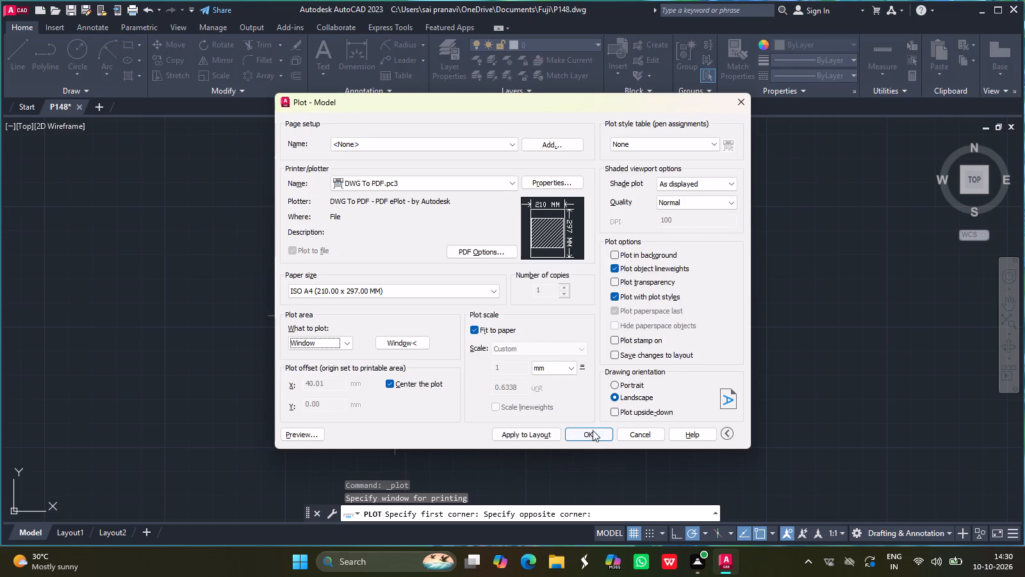
# Plot the drawing to a PDF named P148-Model.pdf in the Fuji folder.
pyautogui.click(594, 435)
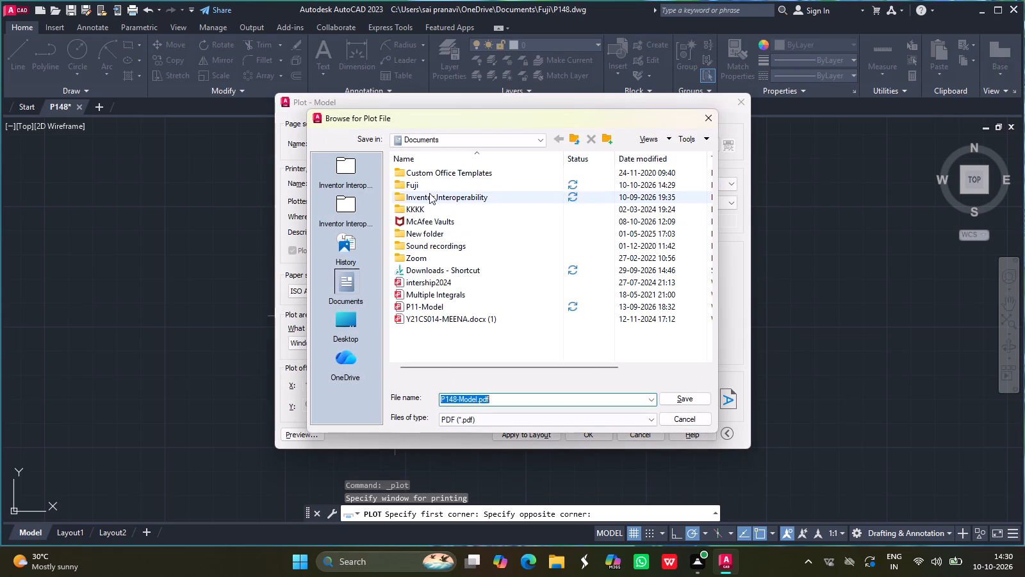
pyautogui.doubleClick(423, 184)
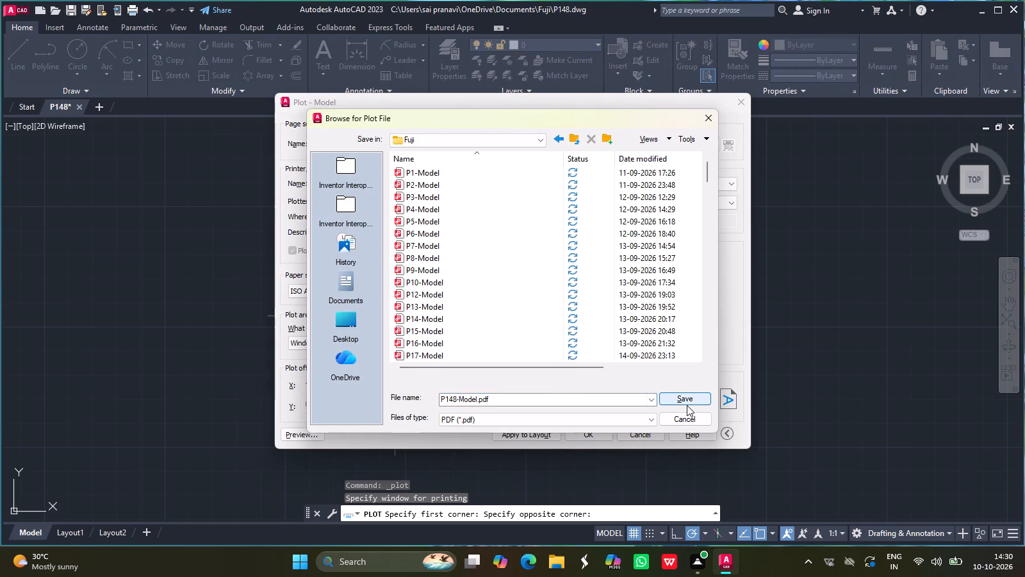
pyautogui.click(685, 402)
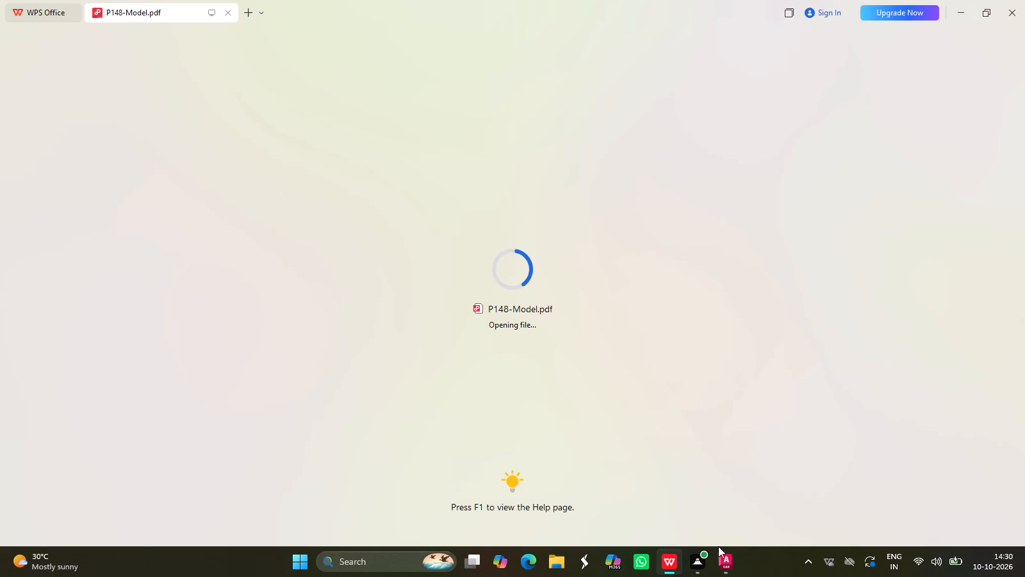
# Switch back to AutoCAD from the opened PDF and stop the command log with LOGFILEOFF.
pyautogui.click(718, 489)
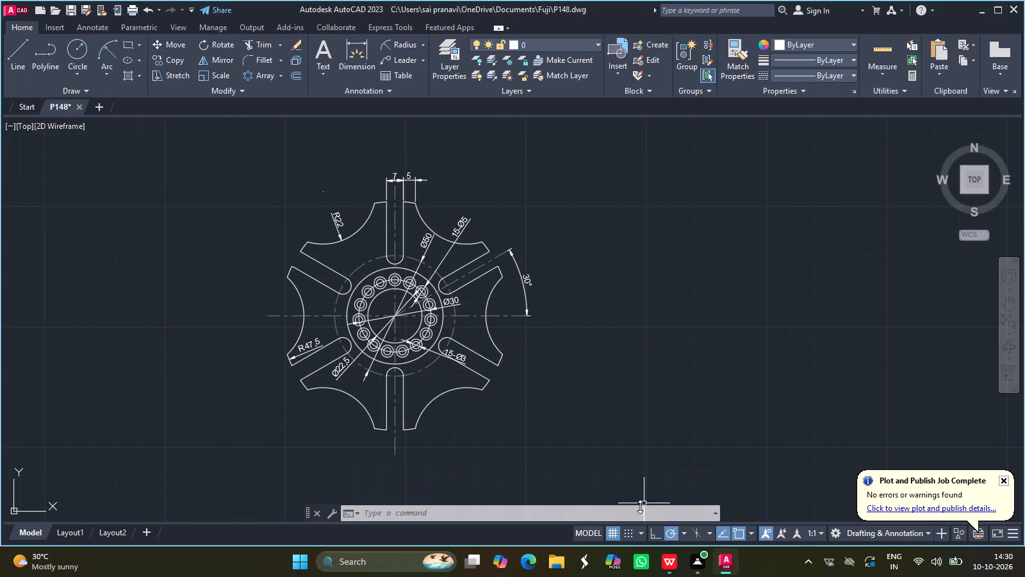
pyautogui.click(633, 512)
pyautogui.press('l')
pyautogui.write('ogf')
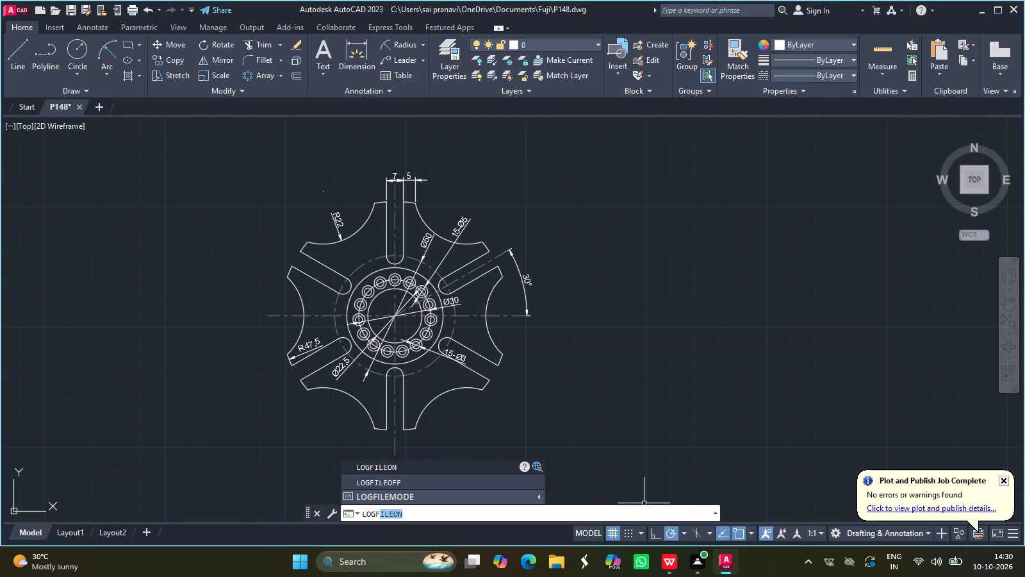
pyautogui.click(482, 483)
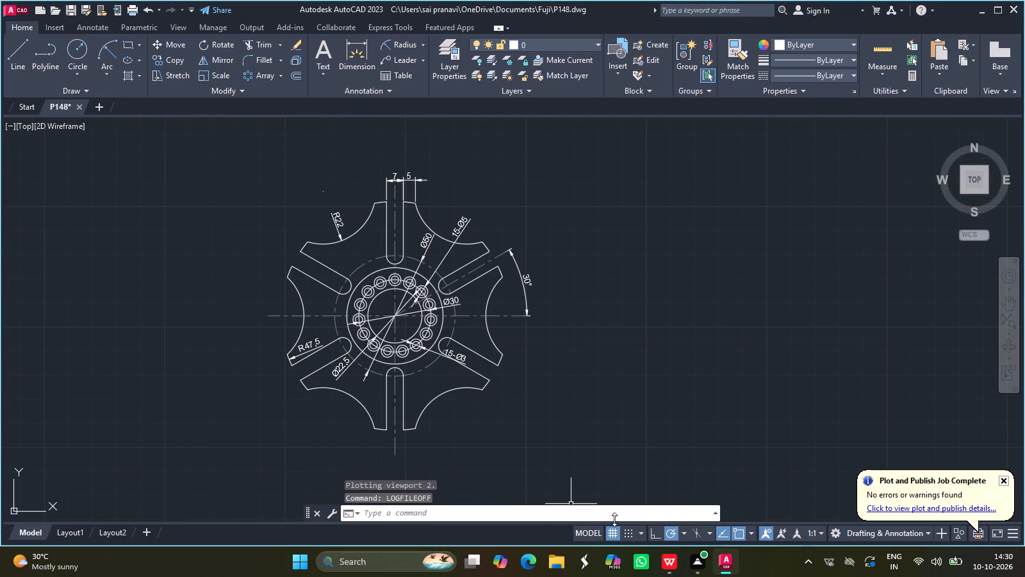